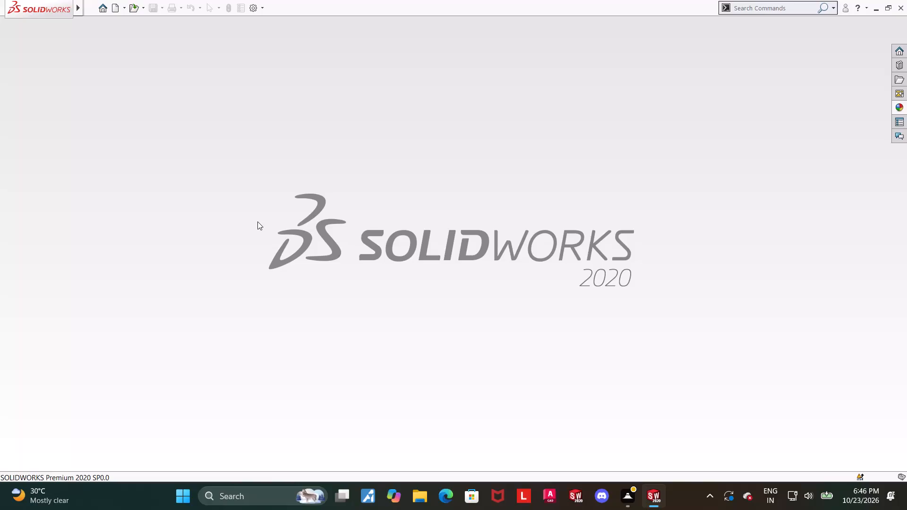
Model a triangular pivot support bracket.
Create a new part document.
left_click(114, 9)
left_click(209, 231)
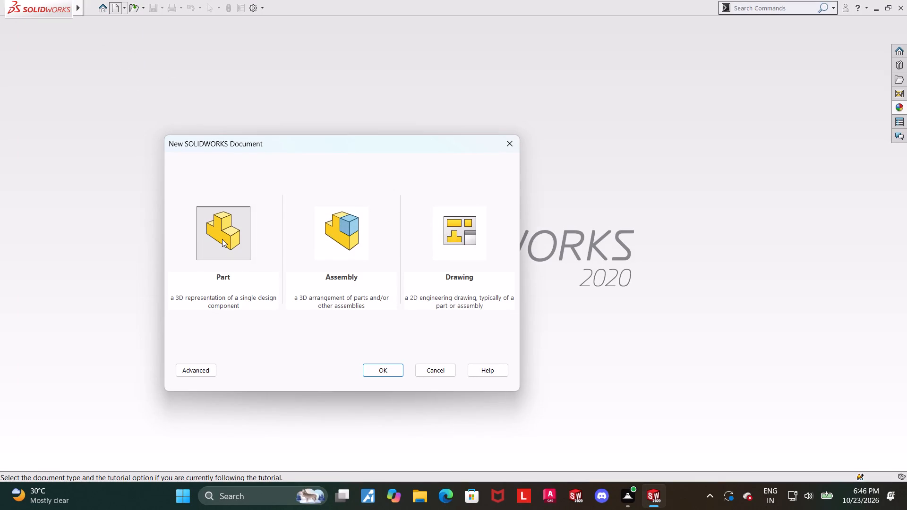
double_click(222, 245)
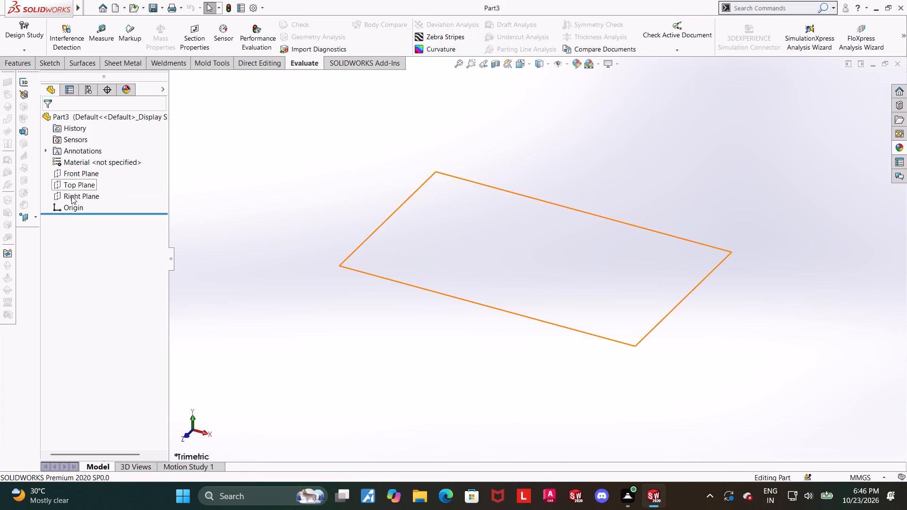
Start a sketch on the Right Plane and draw a circle about 59 mm in diameter centred on the origin.
left_click(75, 197)
left_click(83, 181)
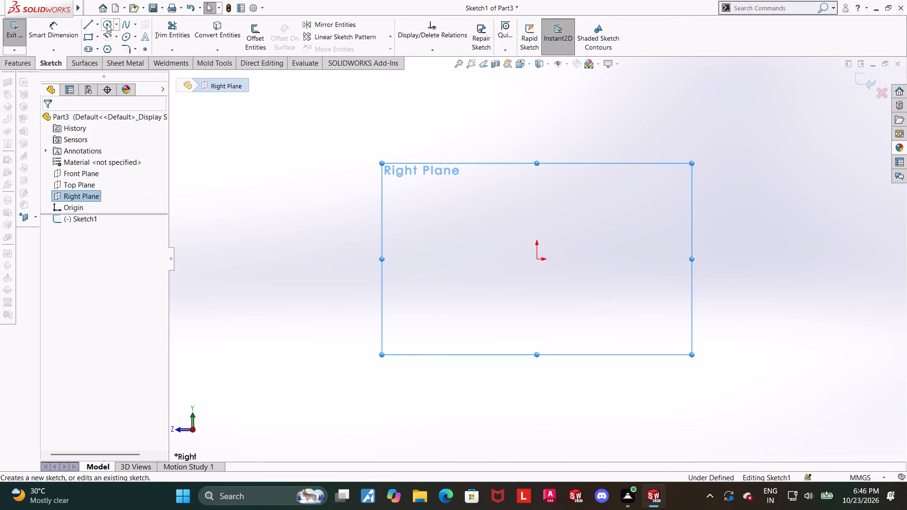
left_click(108, 23)
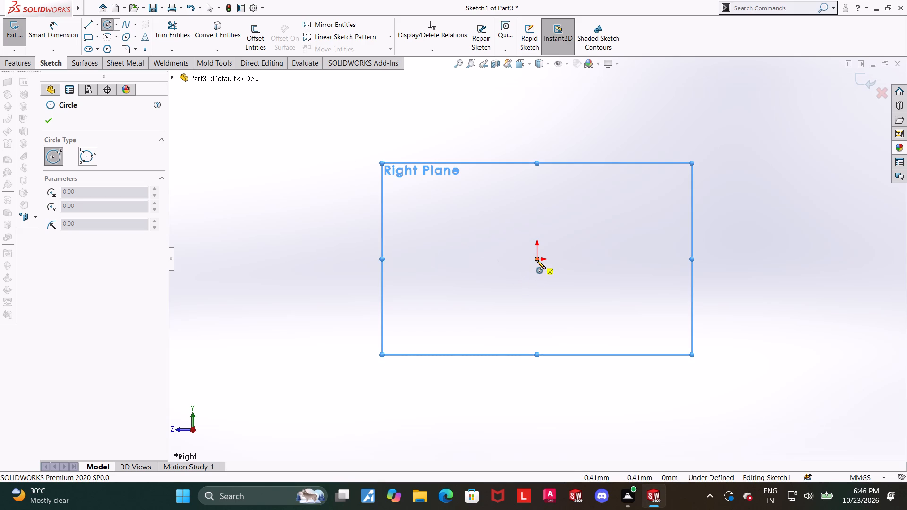
left_click(536, 260)
left_click(570, 220)
key("Escape")
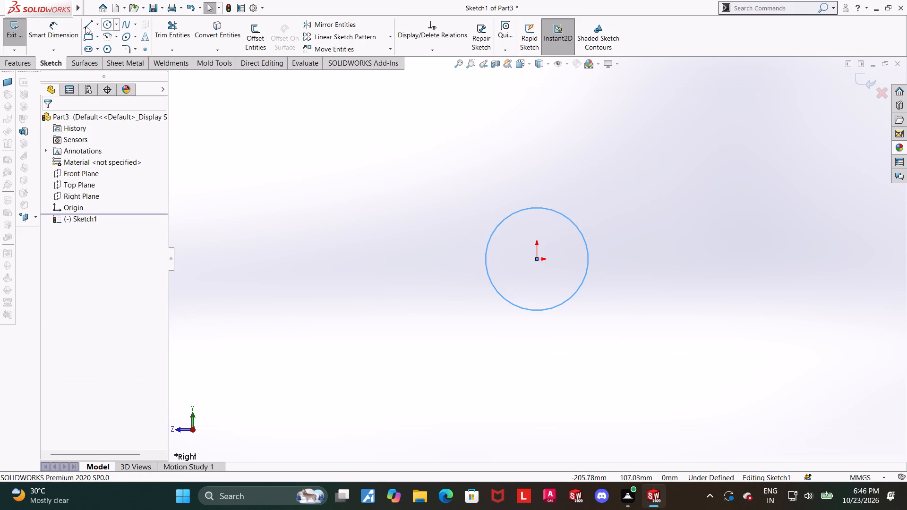
Dimension the circle's diameter at 60 mm.
left_click(69, 25)
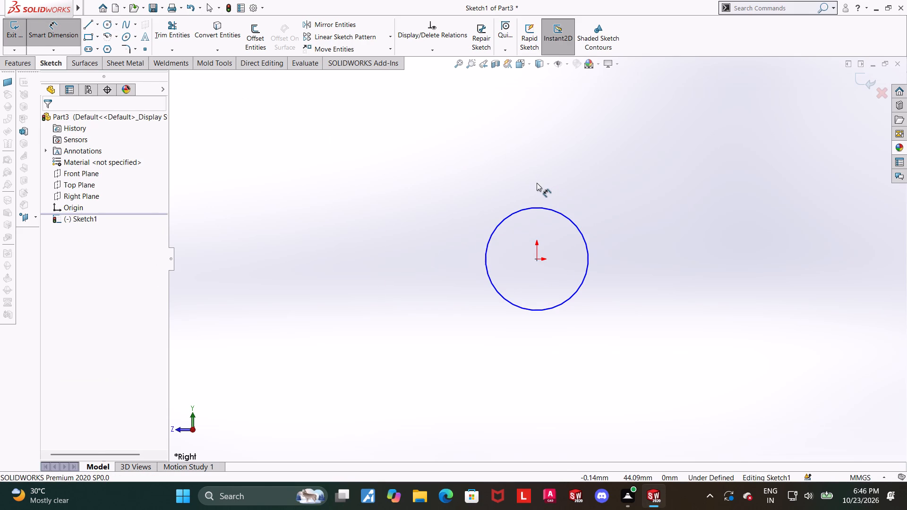
left_click(540, 207)
left_click(637, 159)
key("6")
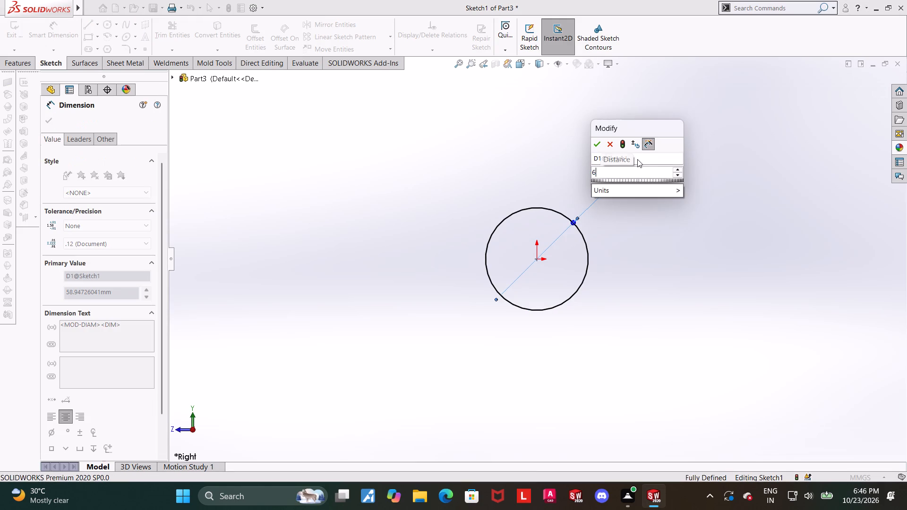
key("0")
key("Return")
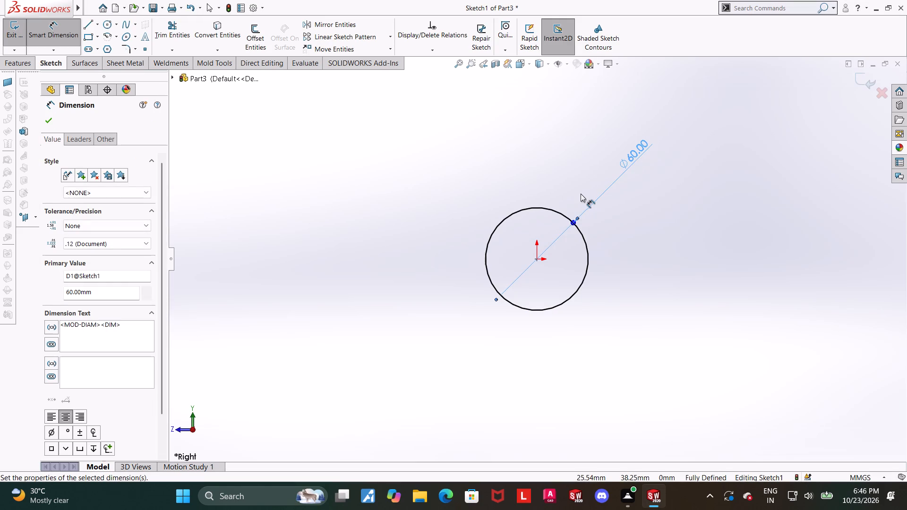
scroll(578, 232, "up", 1)
key("Escape")
Sketch a smaller concentric circle about 23 mm in diameter, centred on the origin.
scroll(586, 264, "down", 2)
key("Escape")
left_click(110, 25)
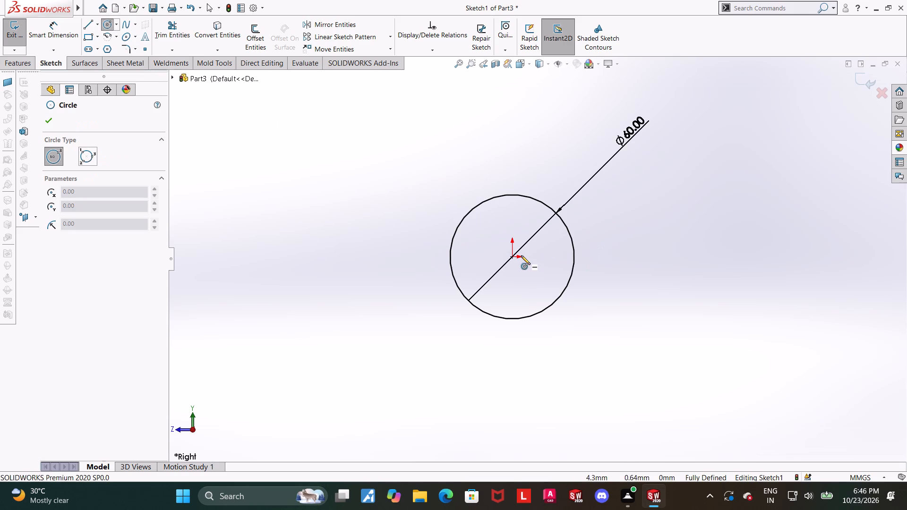
left_click(515, 257)
left_click(532, 244)
key("Escape")
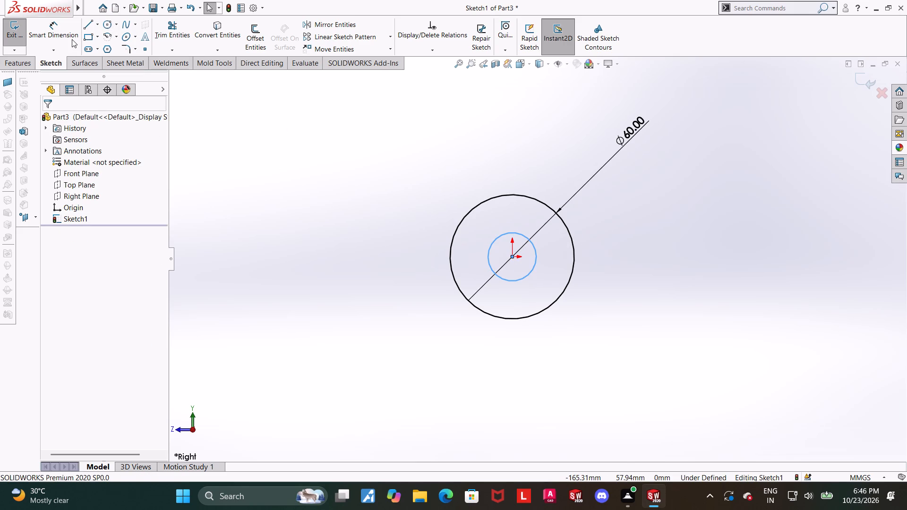
Dimension the inner circle's diameter at 30 mm.
left_click(70, 38)
left_click(507, 230)
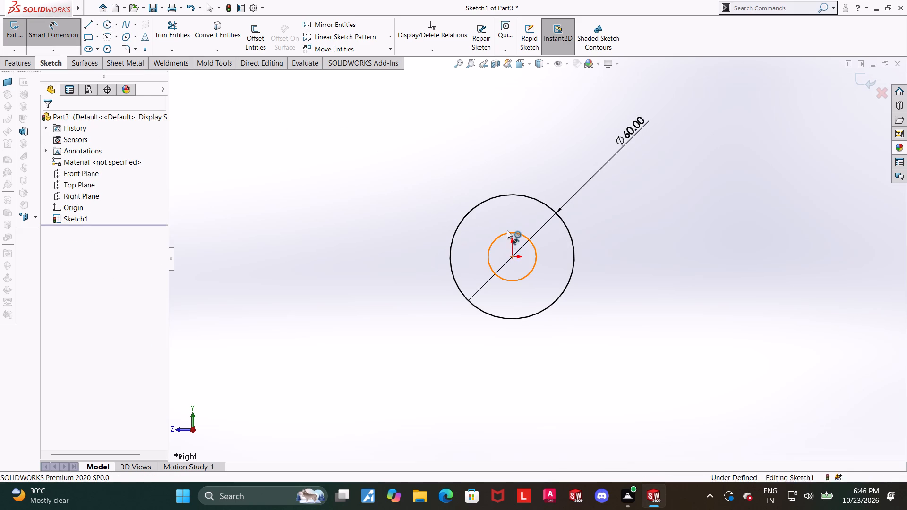
left_click(497, 151)
type("30")
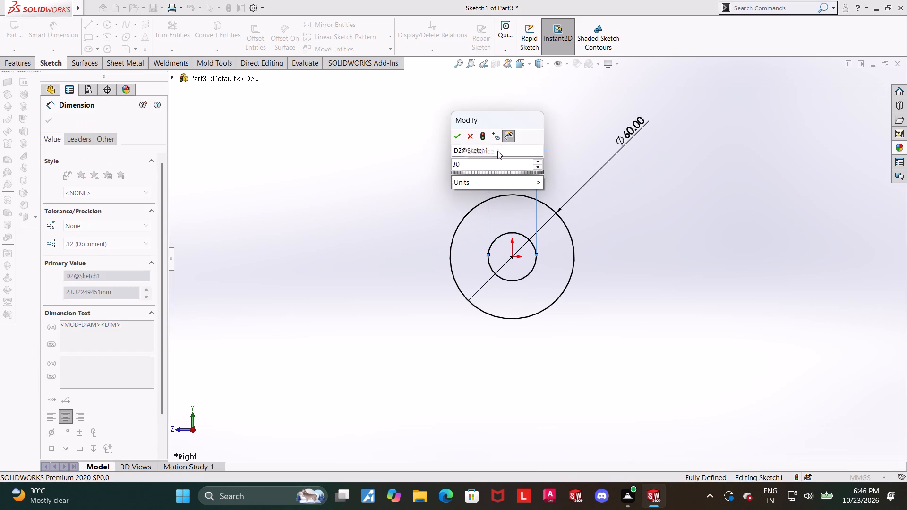
key("Return")
scroll(629, 238, "up", 1)
key("Escape")
Draw a horizontal base line about 87 mm long below the two circles.
scroll(616, 251, "down", 1)
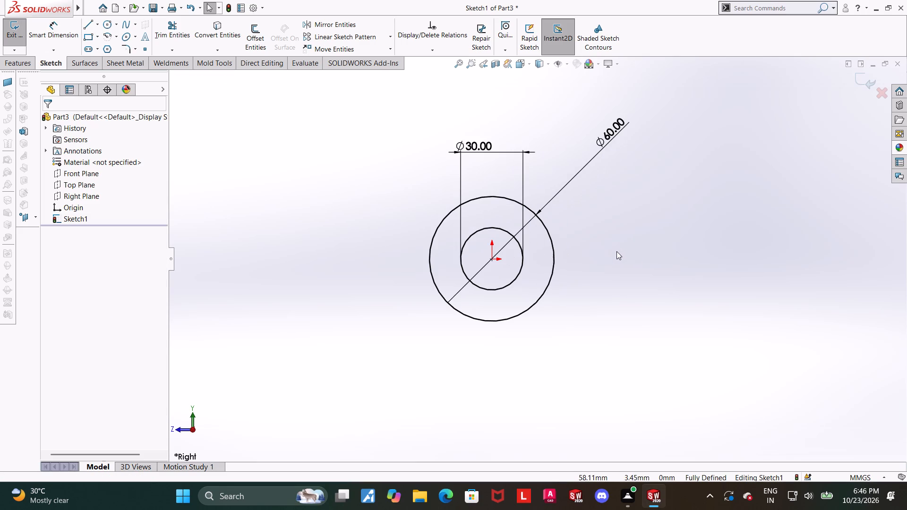
scroll(610, 288, "up", 1)
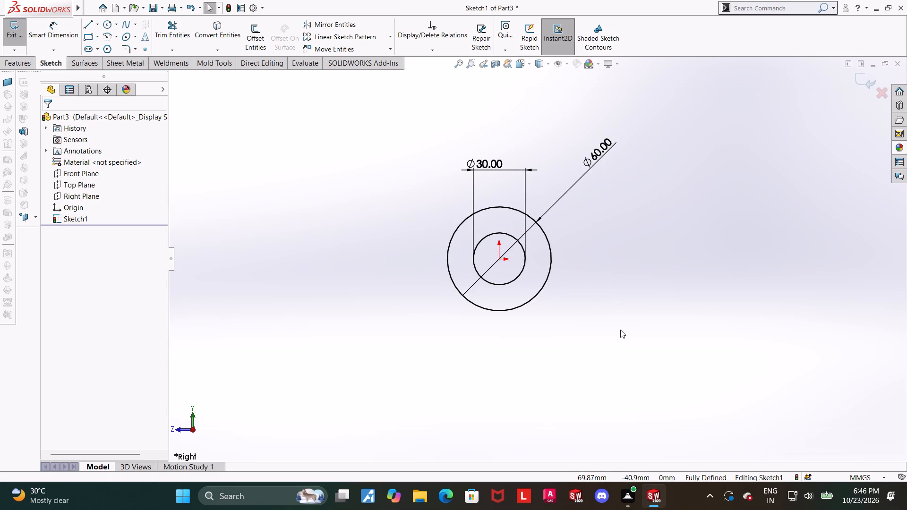
scroll(620, 330, "up", 2)
scroll(591, 361, "up", 3)
scroll(579, 377, "down", 1)
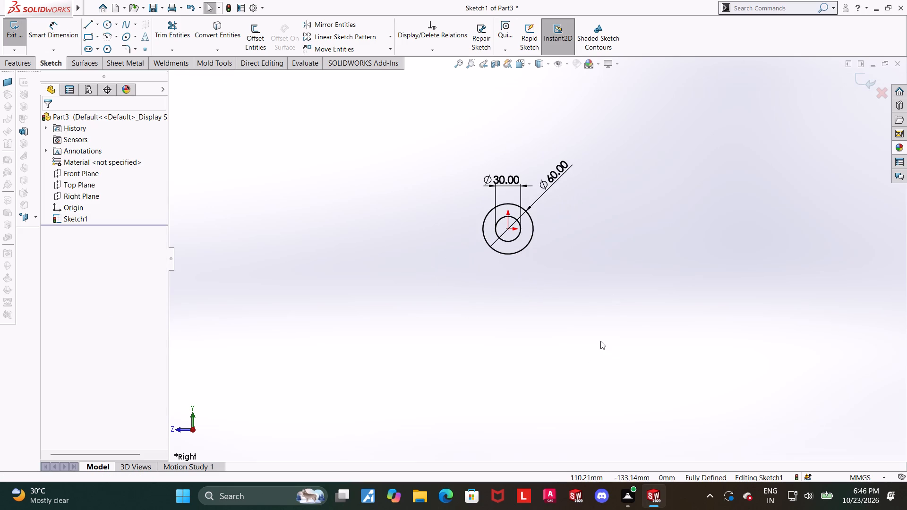
scroll(600, 341, "down", 1)
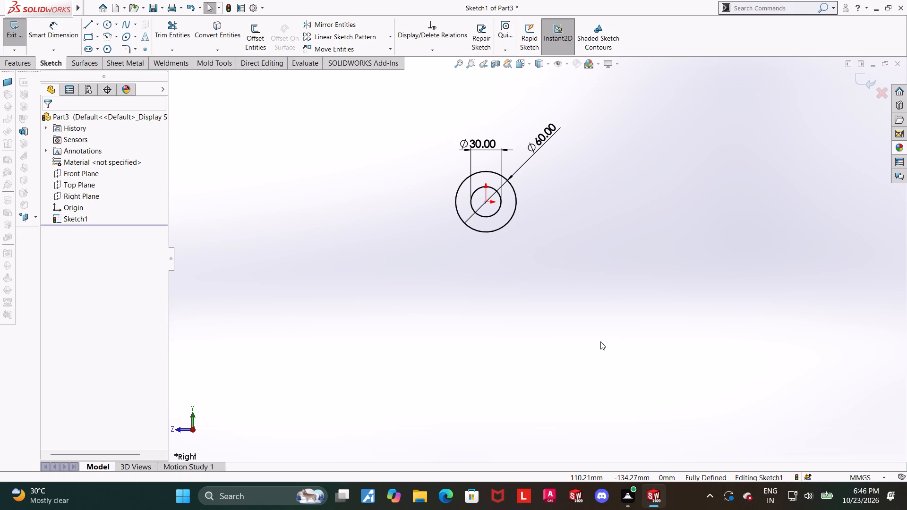
scroll(523, 291, "down", 1)
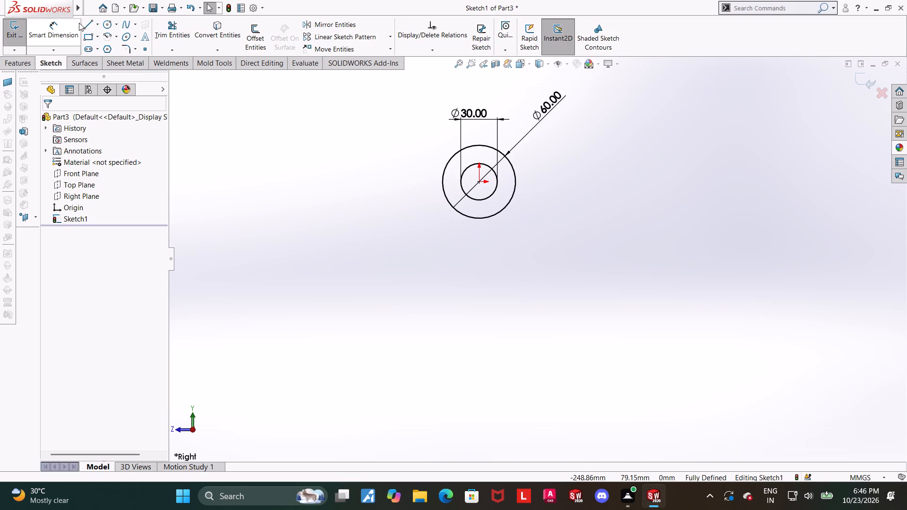
left_click(88, 25)
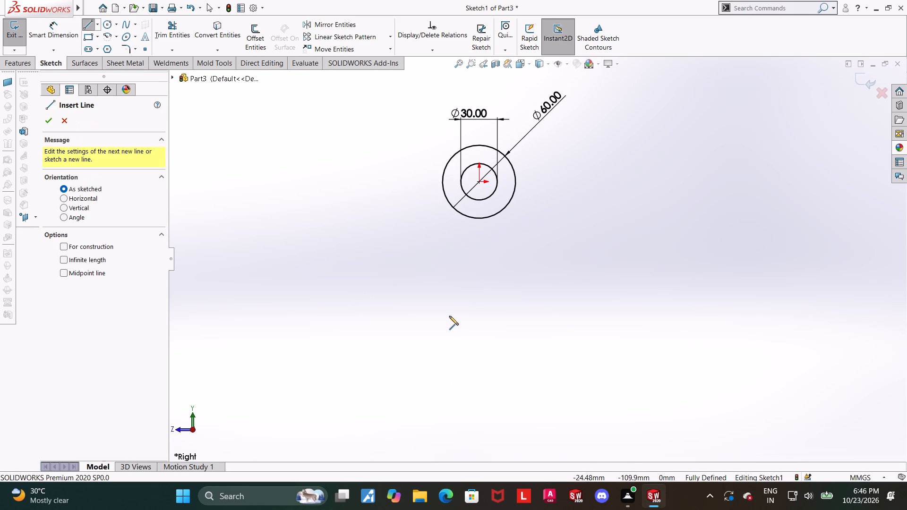
left_click(431, 322)
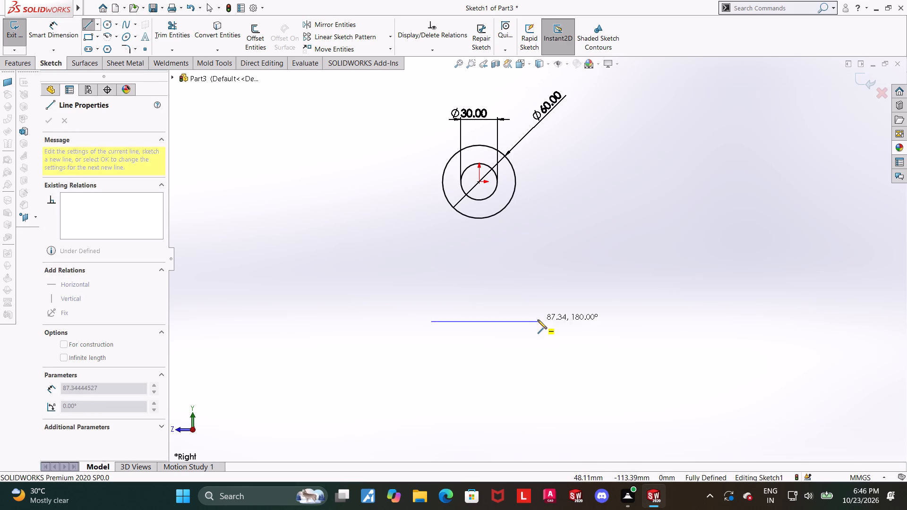
left_click(538, 320)
key("Escape")
key("Escape")
Draw two slanted side lines, about 134 mm and 133 mm long, from the base line's left and right ends up to the outer circle.
left_click(83, 23)
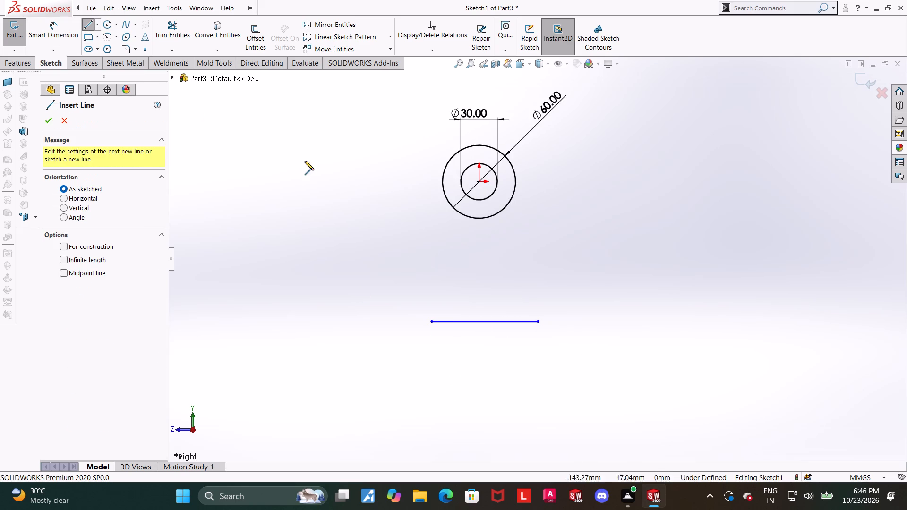
left_click(428, 319)
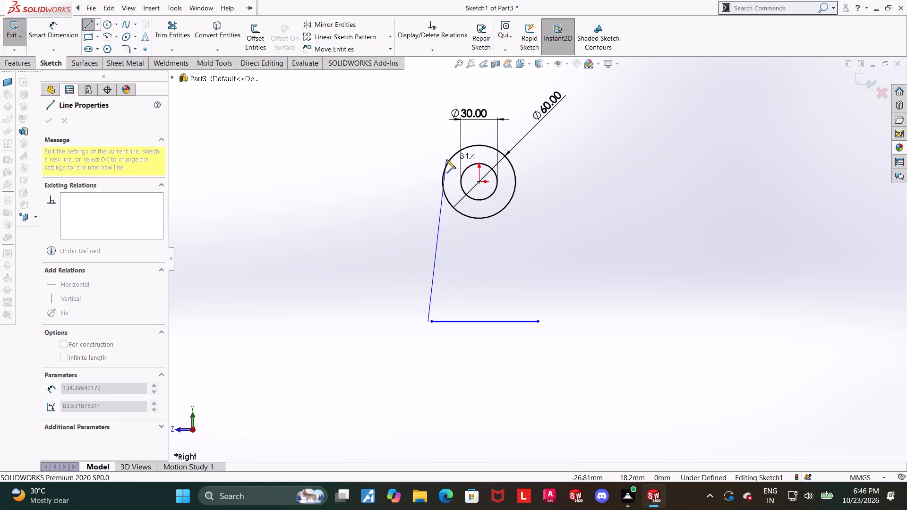
left_click(446, 161)
key("Escape")
key("Escape")
left_click(87, 23)
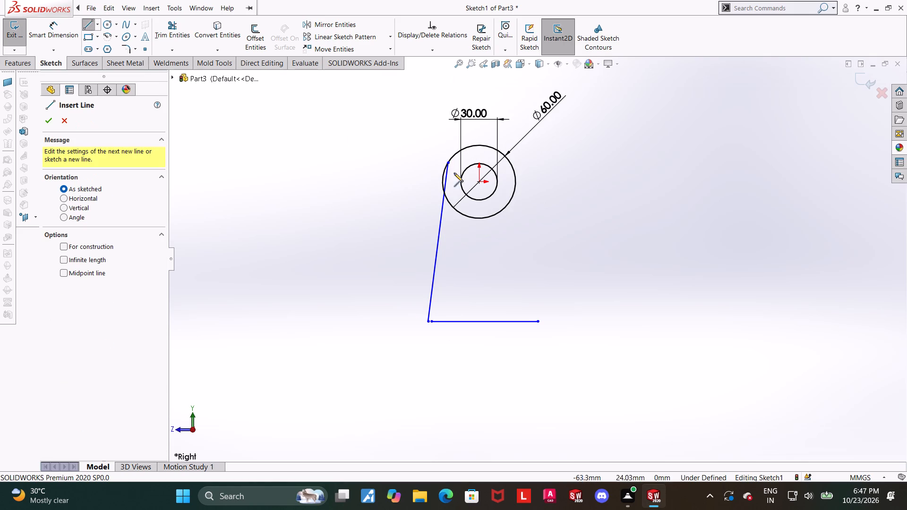
left_click(538, 321)
left_click(512, 164)
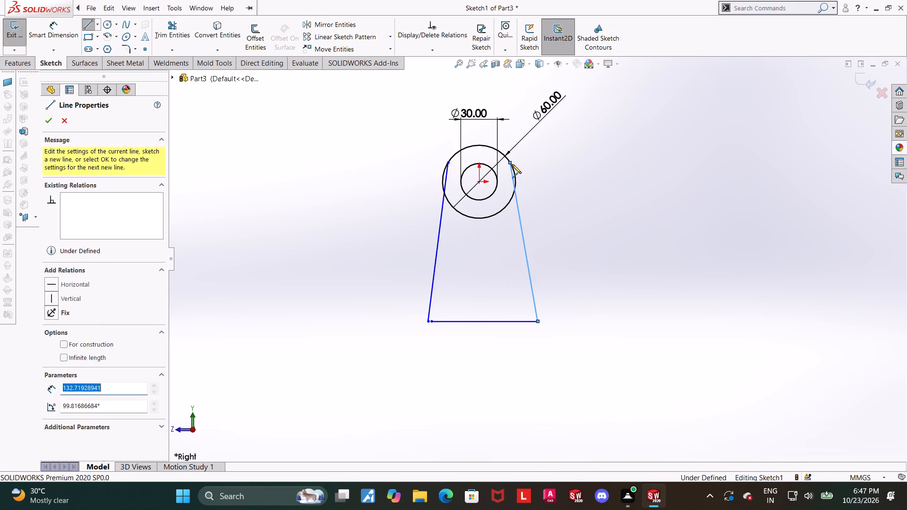
key("Escape")
key("Escape")
Make both slanted side lines tangent to the outer 60 mm circle, the right one first.
left_click(516, 174)
left_click(520, 220, "ctrl")
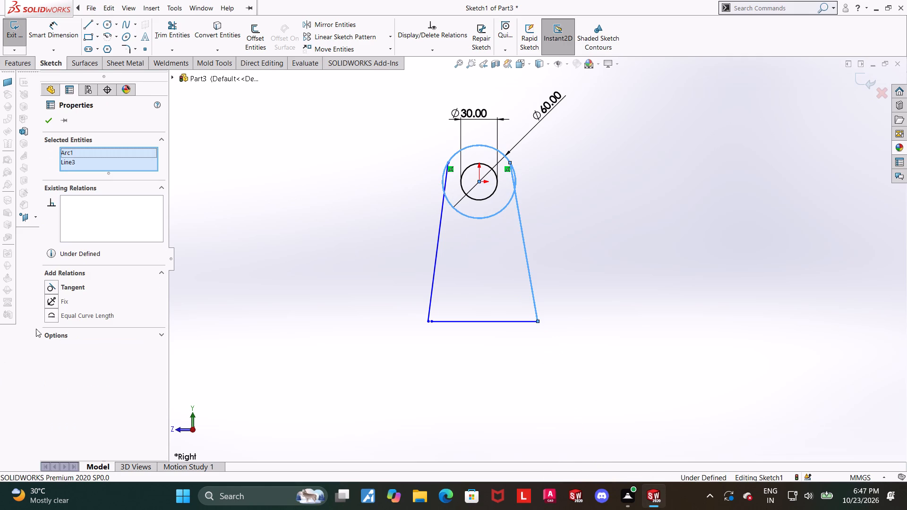
left_click(56, 288)
left_click(386, 261)
left_click(461, 212)
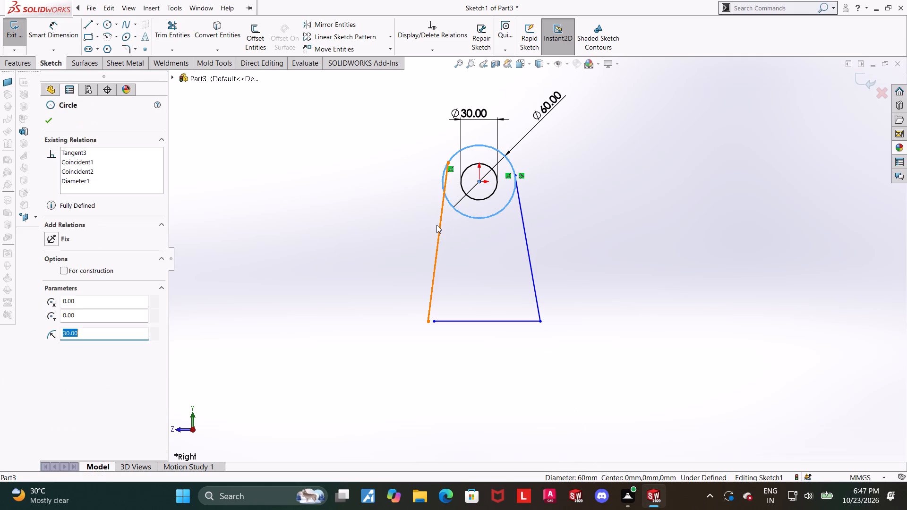
left_click(436, 225, "ctrl")
left_click(438, 228, "ctrl")
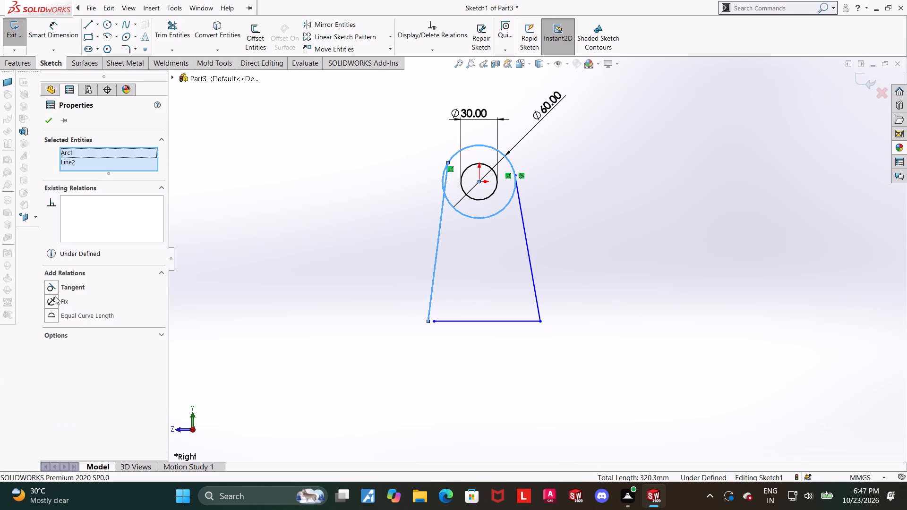
left_click(53, 287)
left_click(521, 409)
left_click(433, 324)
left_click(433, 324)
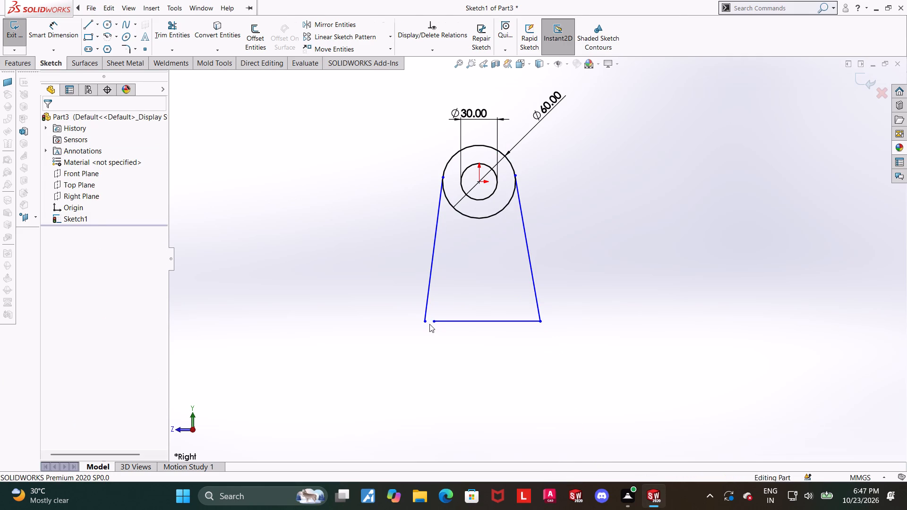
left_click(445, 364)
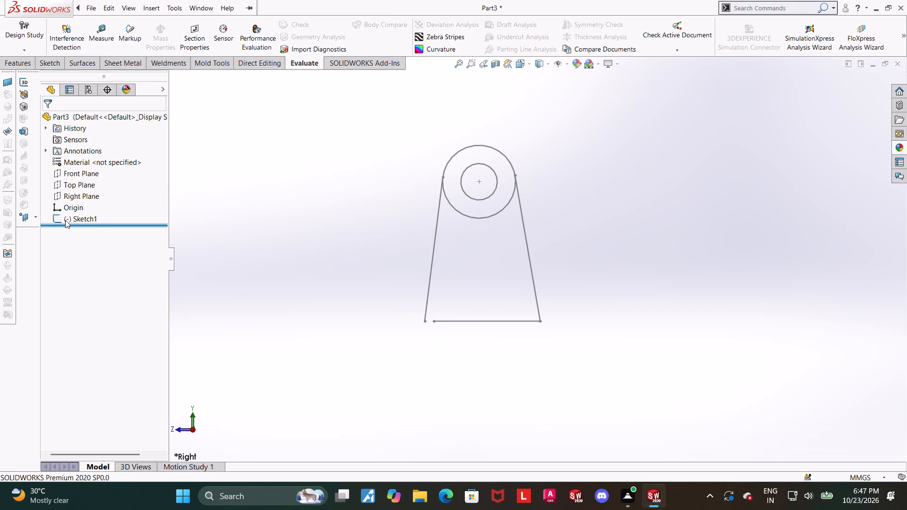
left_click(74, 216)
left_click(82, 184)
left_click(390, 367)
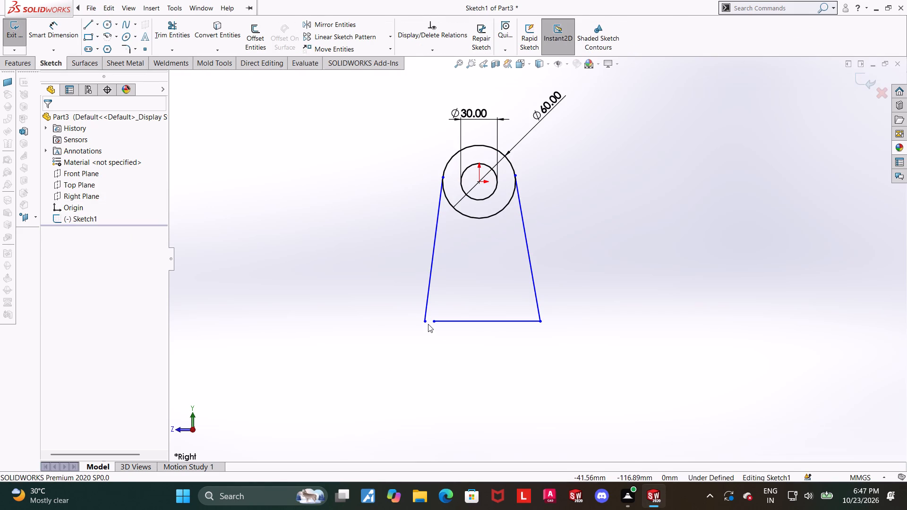
Merge the left side line's lower endpoint with the base line's left endpoint.
left_click(427, 323)
left_click(431, 322, "ctrl")
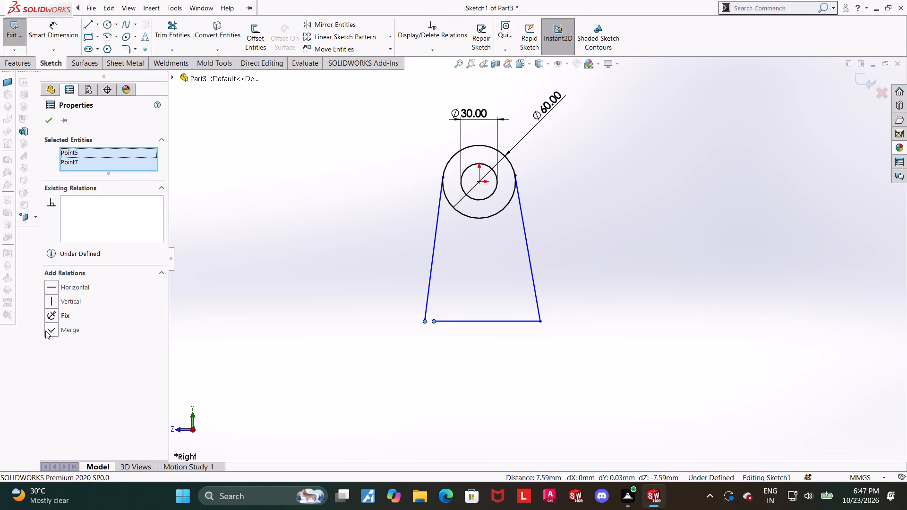
left_click(47, 331)
left_click(572, 391)
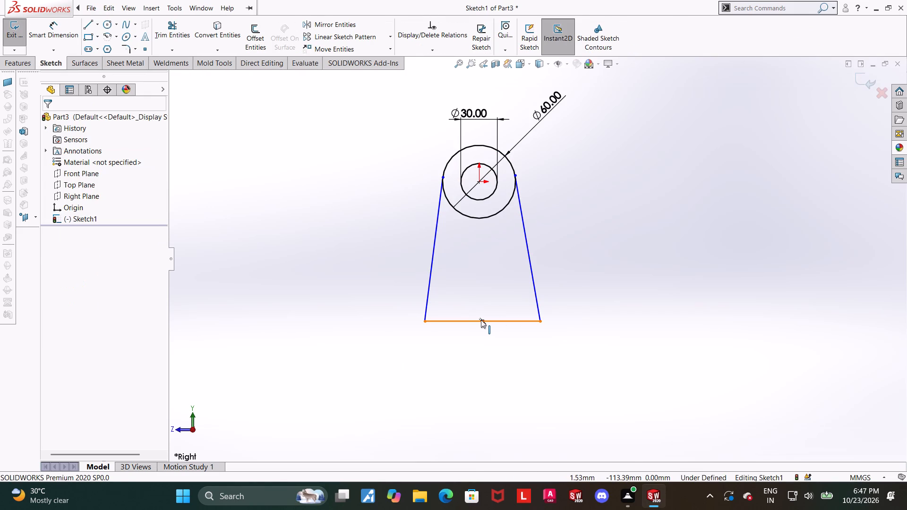
Add a vertical relation between the base line's midpoint and the origin.
left_click(481, 320)
left_click(480, 181, "ctrl")
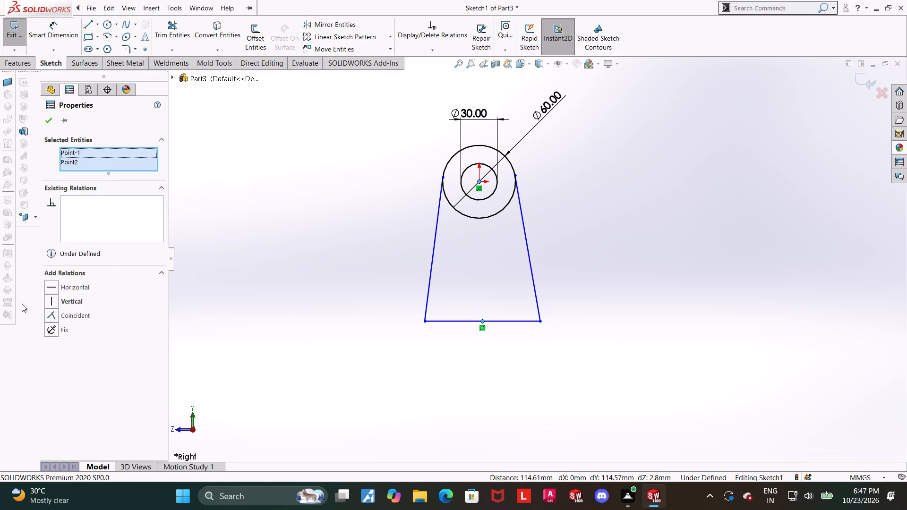
left_click(51, 304)
left_click(596, 394)
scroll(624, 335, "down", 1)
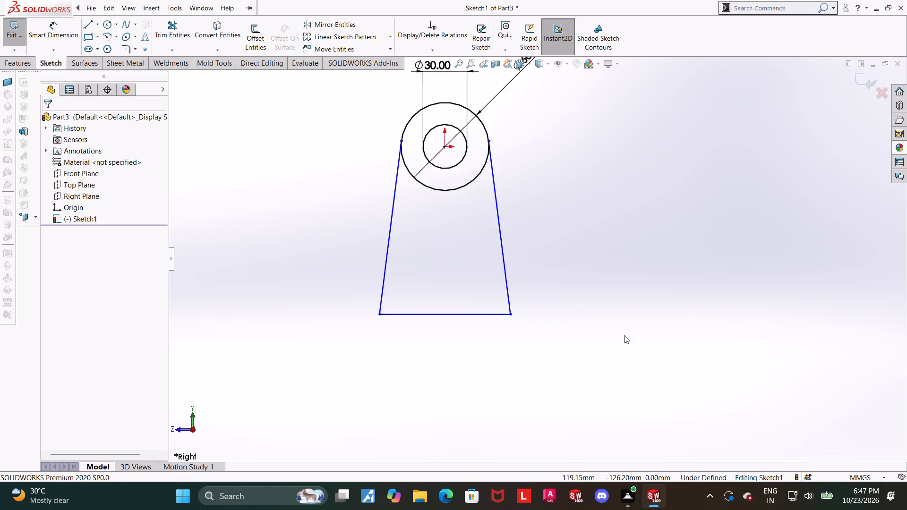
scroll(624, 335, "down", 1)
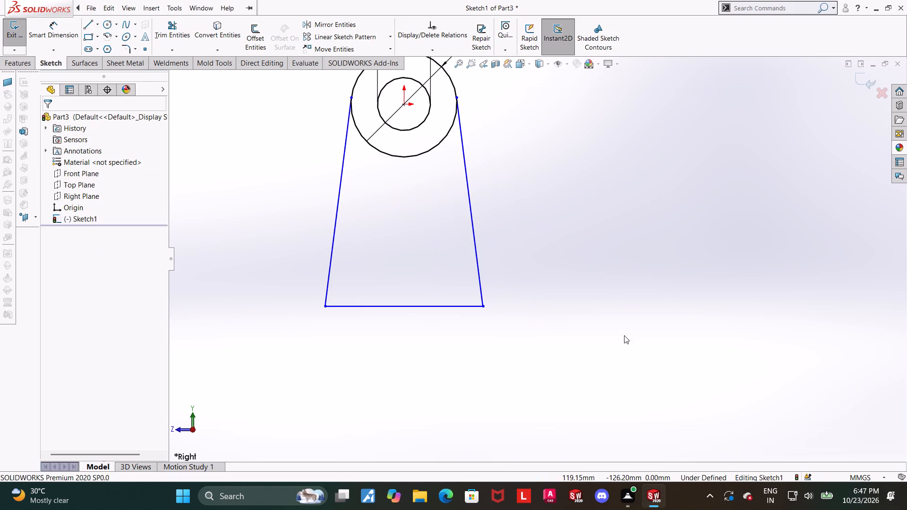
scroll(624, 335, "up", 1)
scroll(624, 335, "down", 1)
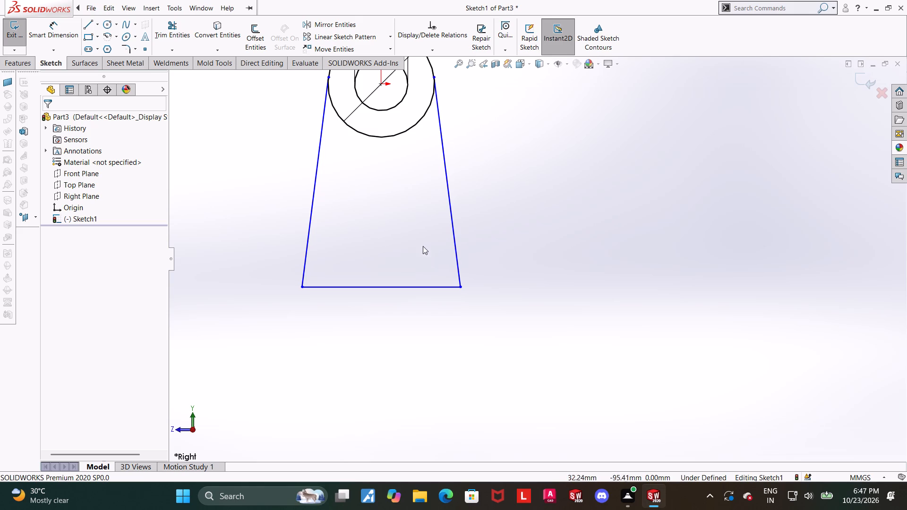
Dimension the horizontal base line with the sum 54+54+12, giving 120 mm.
left_click(62, 42)
left_click(375, 287)
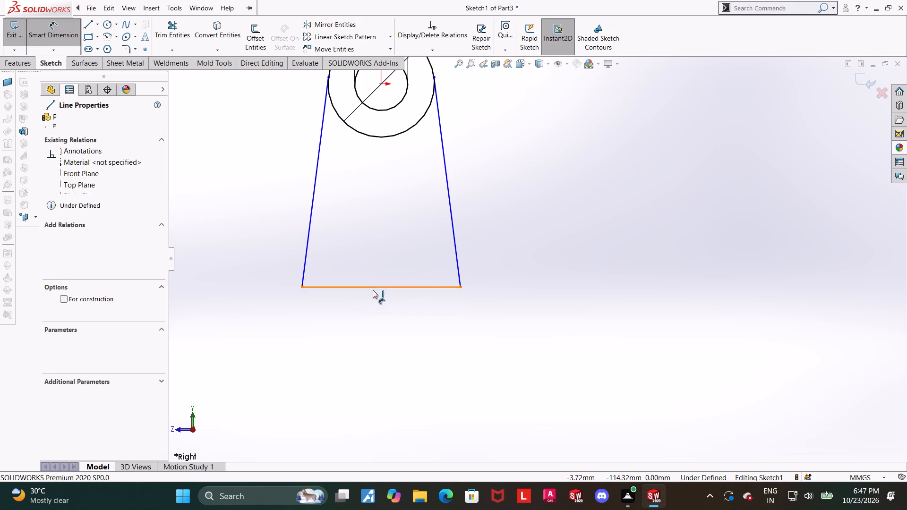
left_click(370, 329)
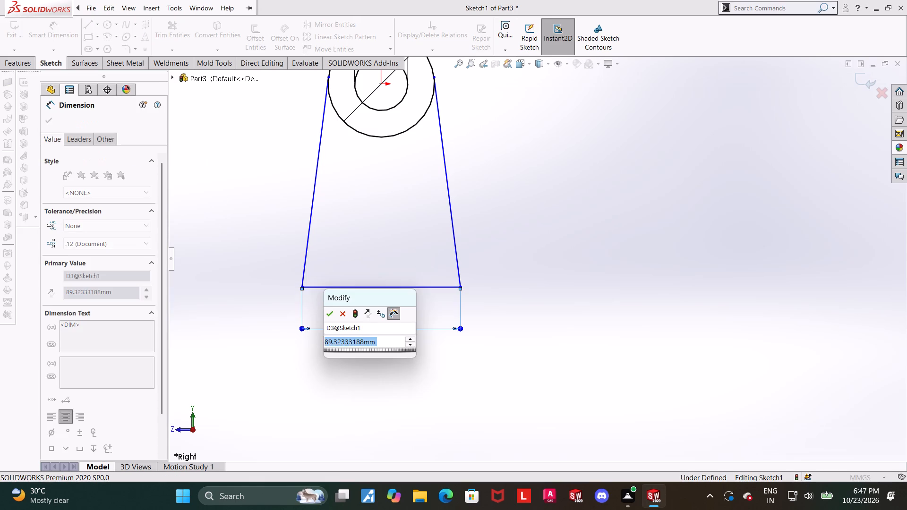
type("54+54+")
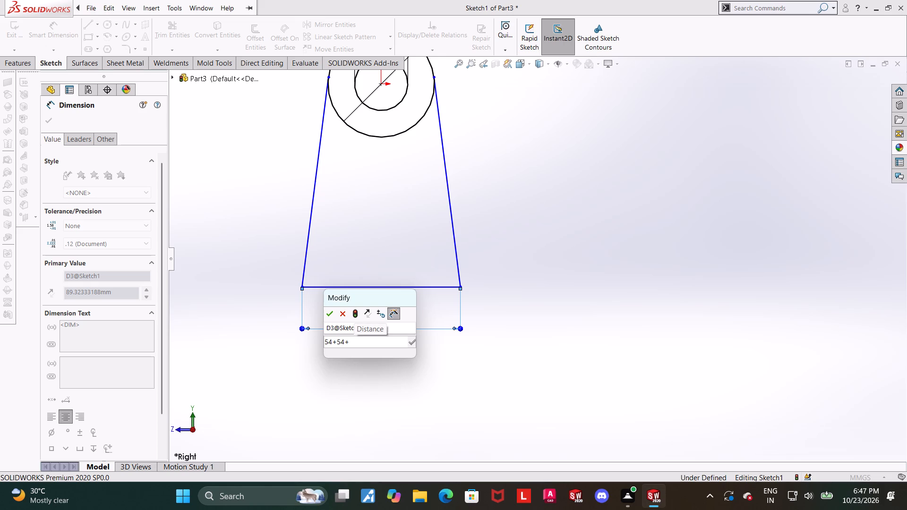
type("12")
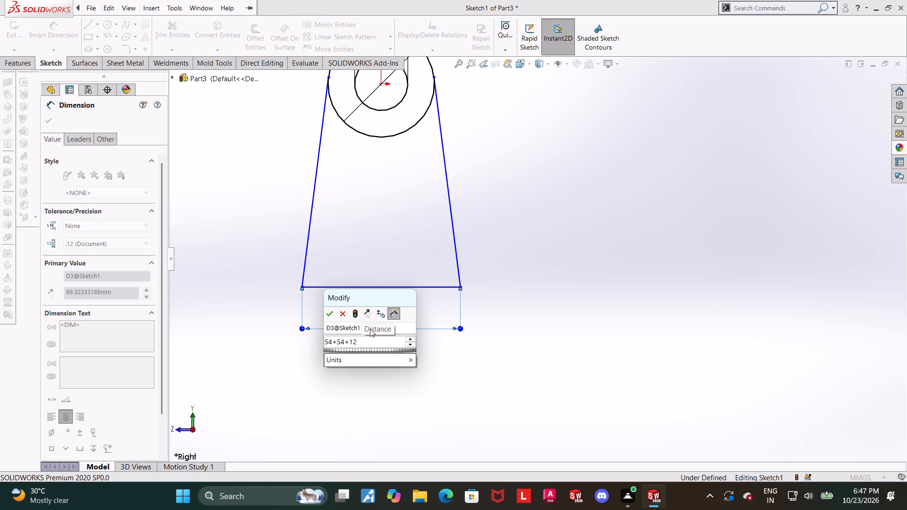
key("Return")
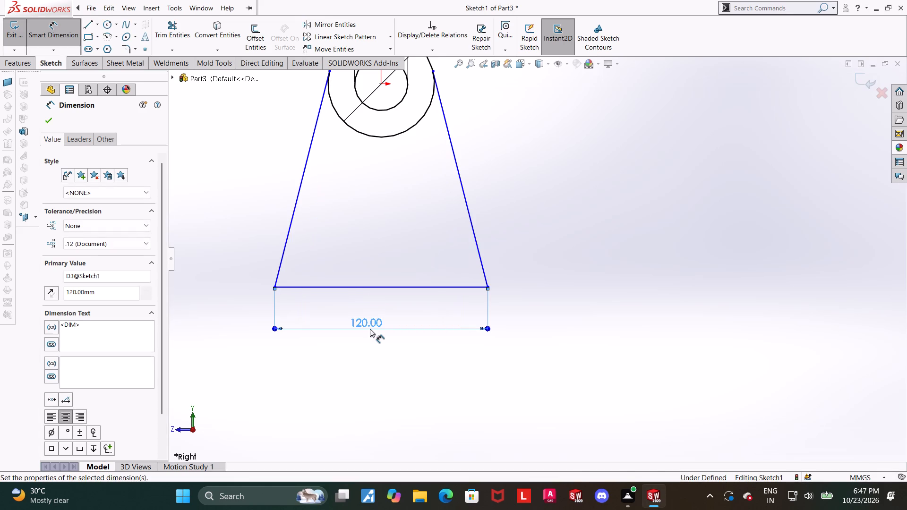
Add a vertical dimension between the ends of the right slanted side line.
left_click(479, 251)
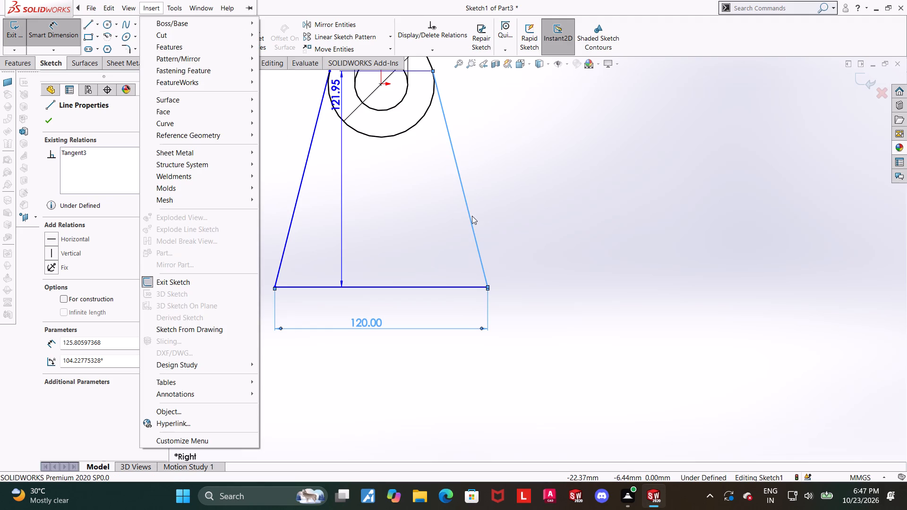
left_click(502, 246)
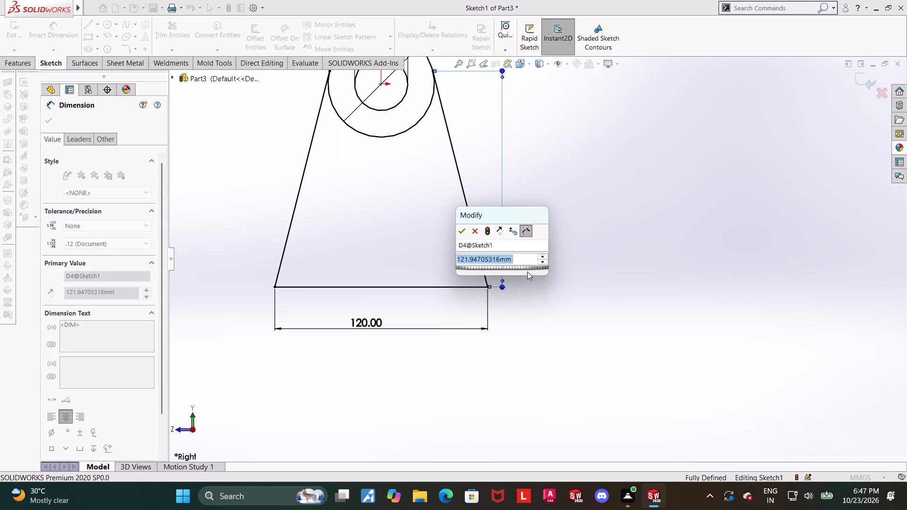
scroll(527, 272, "up", 1)
scroll(428, 250, "up", 2)
left_click(412, 252)
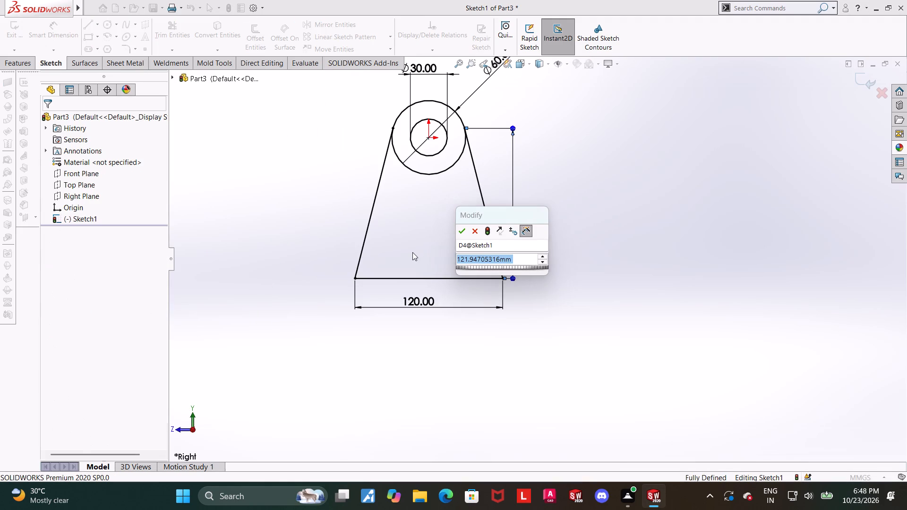
scroll(445, 160, "down", 2)
key("Escape")
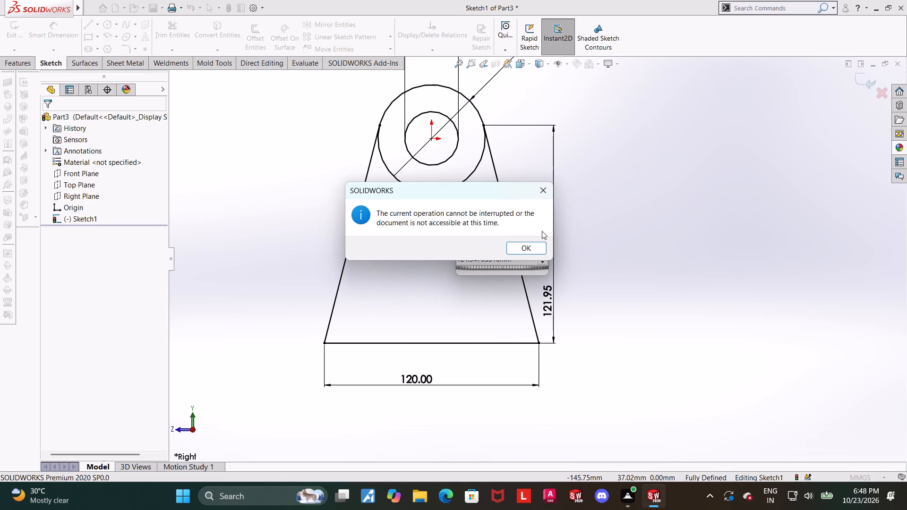
left_click(540, 189)
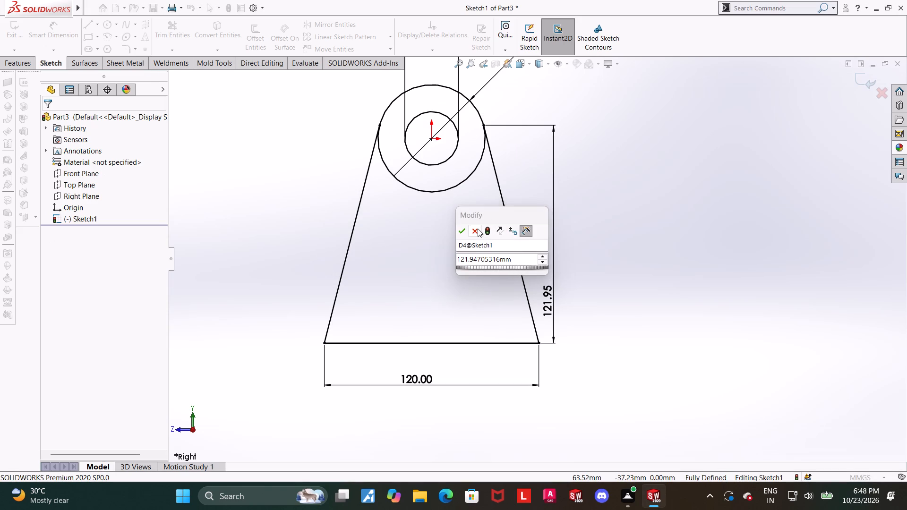
left_click(478, 229)
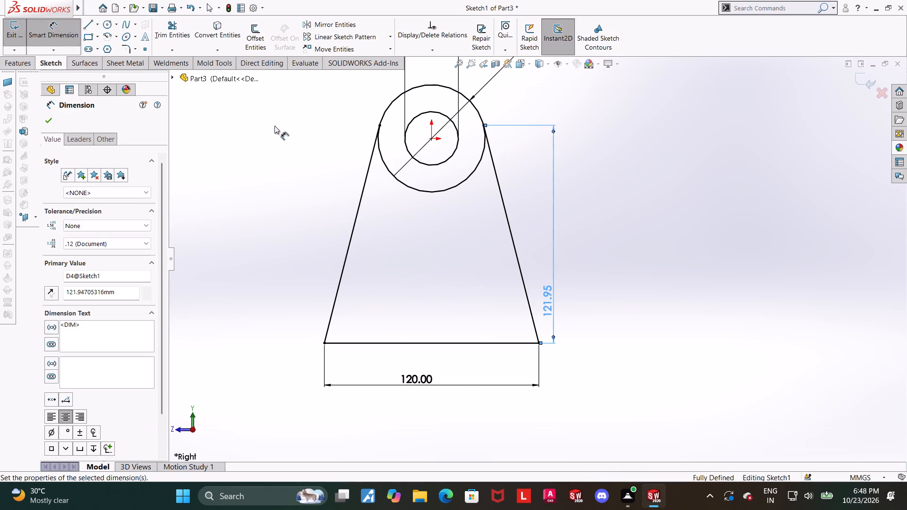
key("Escape")
Set the right slanted side line's vertical dimension to 90 mm.
scroll(631, 263, "up", 1)
scroll(631, 263, "down", 1)
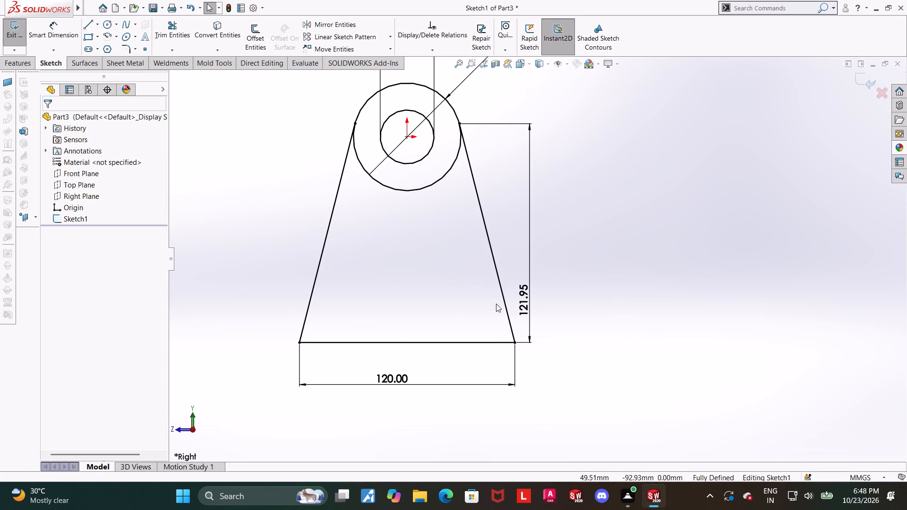
double_click(521, 305)
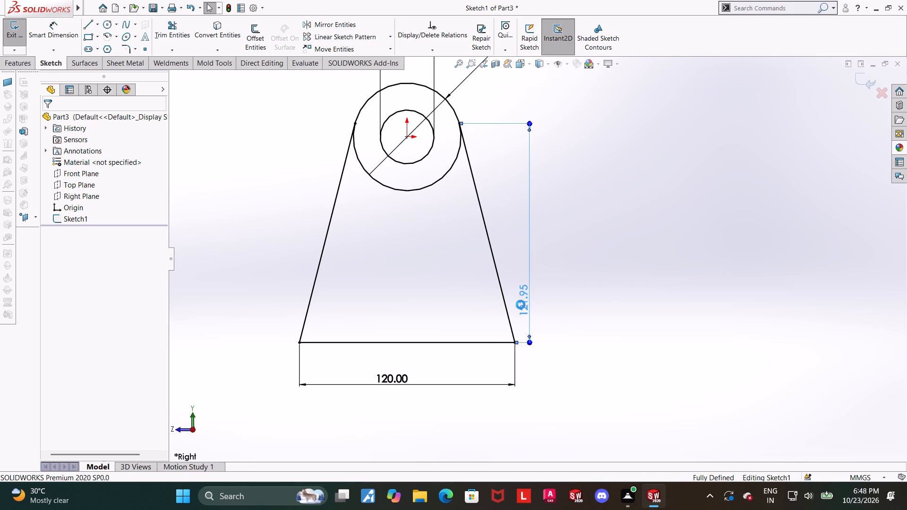
type("90")
key("Delete")
key("Return")
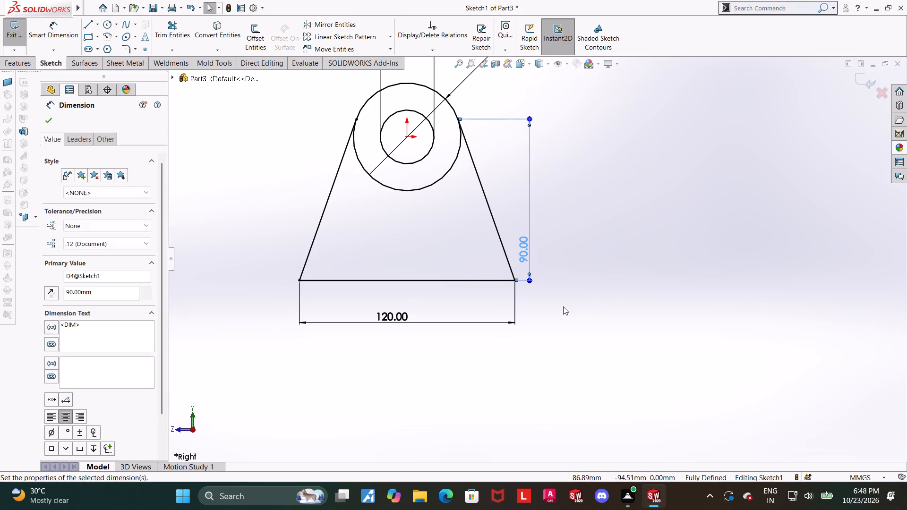
key("Escape")
left_click(571, 304)
Trim away the lower arc of the outer 60 mm circle between the two tangent side lines.
scroll(560, 286, "up", 2)
scroll(502, 169, "down", 3)
left_click(180, 32)
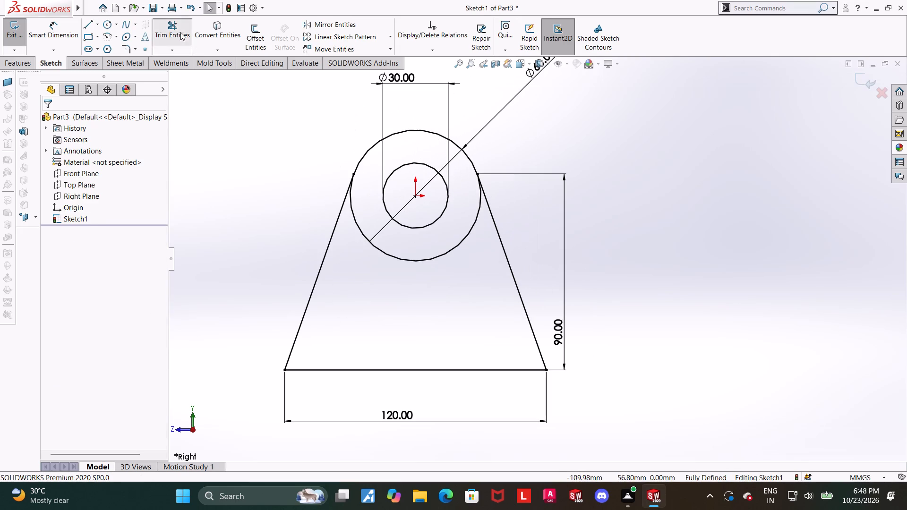
left_click_drag(437, 236, 425, 289)
key("Escape")
Examine the trimmed profile and its dimensions.
scroll(437, 286, "up", 2)
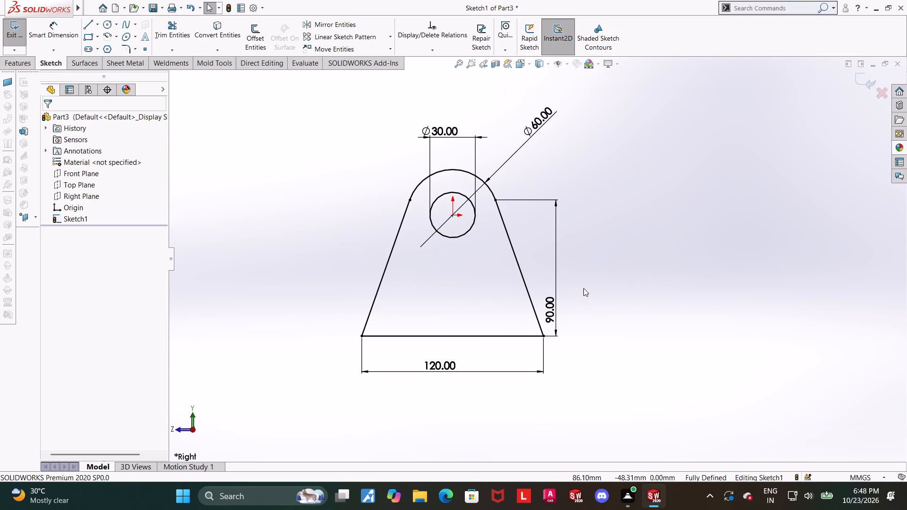
scroll(597, 291, "up", 1)
scroll(602, 189, "down", 1)
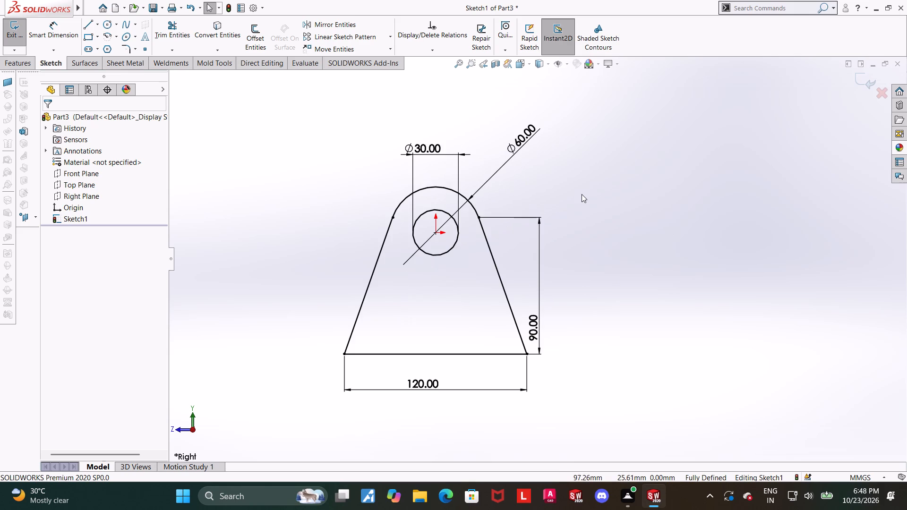
scroll(574, 196, "down", 2)
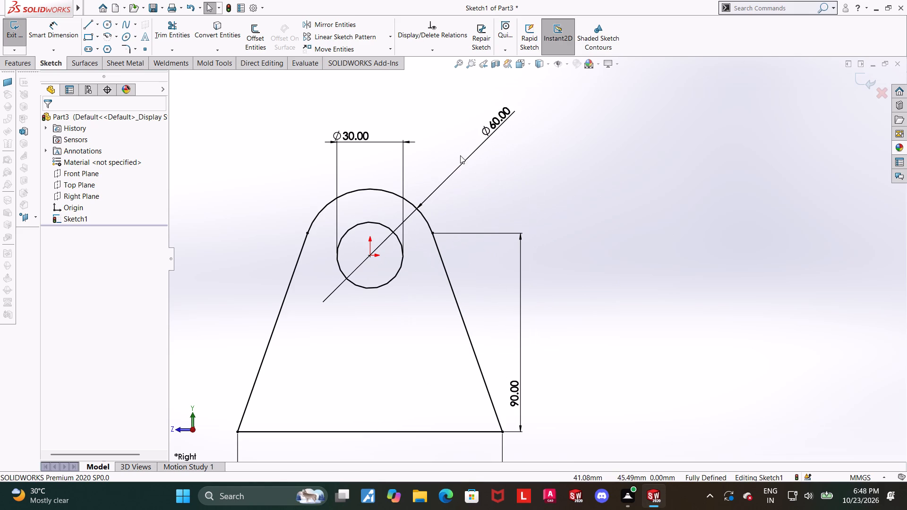
scroll(460, 155, "up", 2)
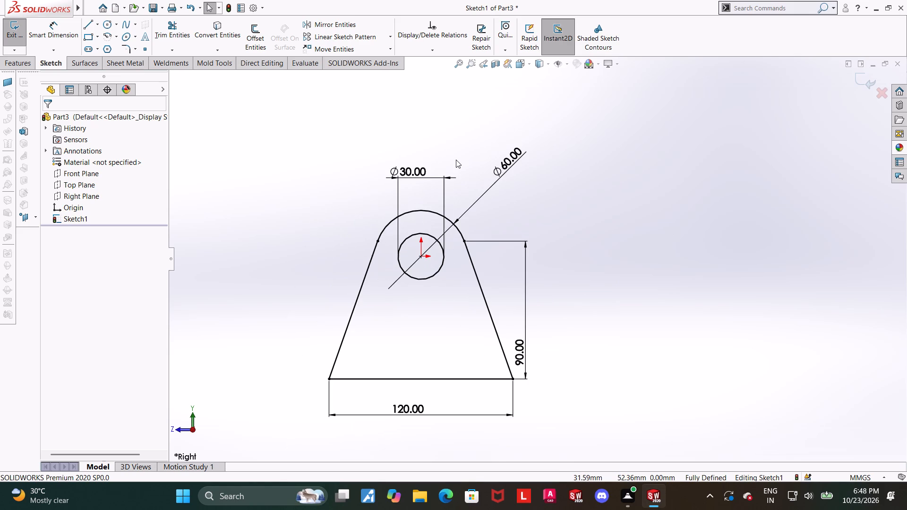
scroll(595, 346, "up", 1)
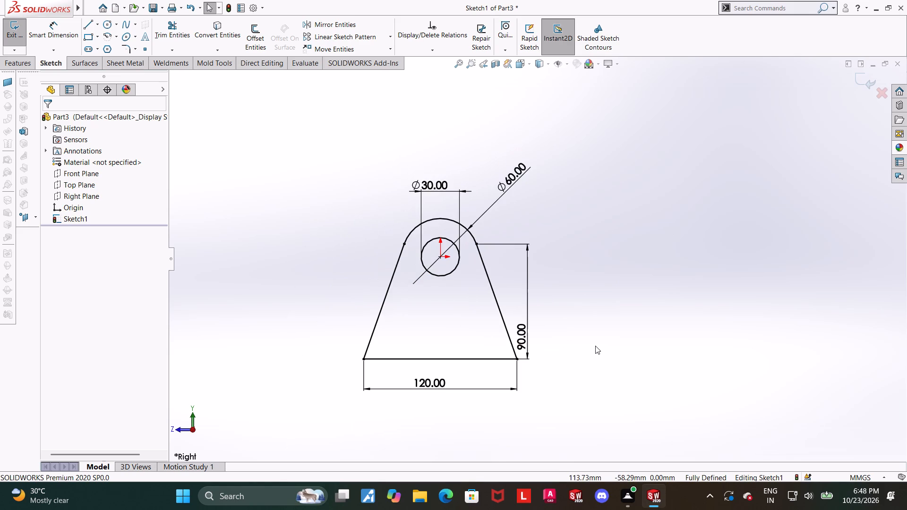
scroll(595, 346, "down", 2)
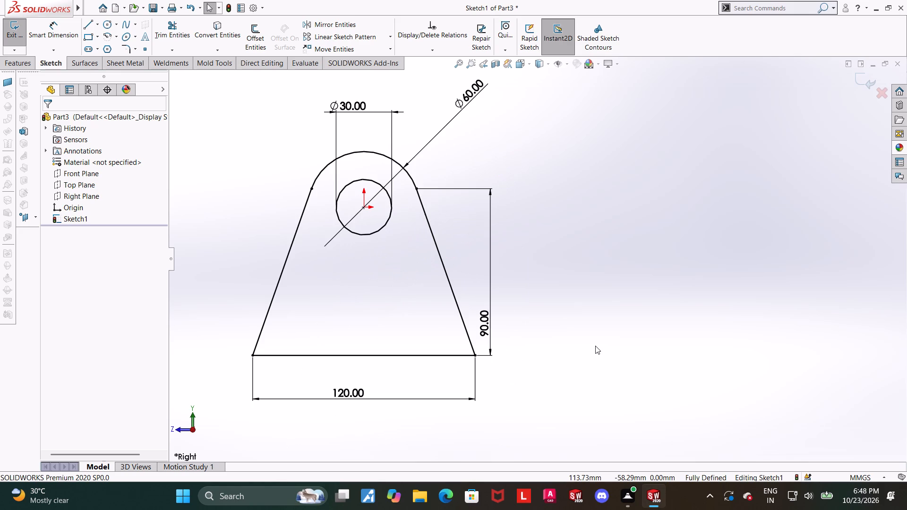
scroll(595, 346, "down", 1)
scroll(595, 346, "up", 2)
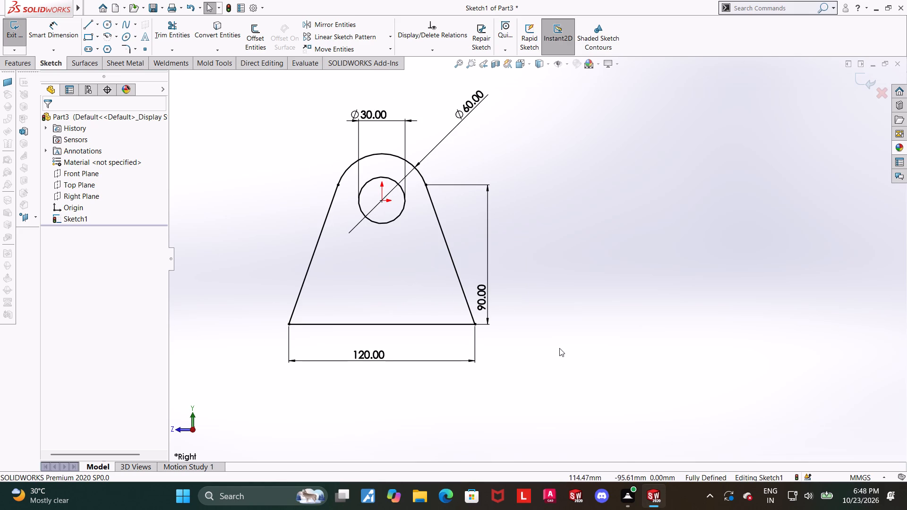
scroll(559, 348, "up", 1)
scroll(448, 348, "down", 1)
Exit the profile sketch.
middle_click_drag(436, 353, 495, 342)
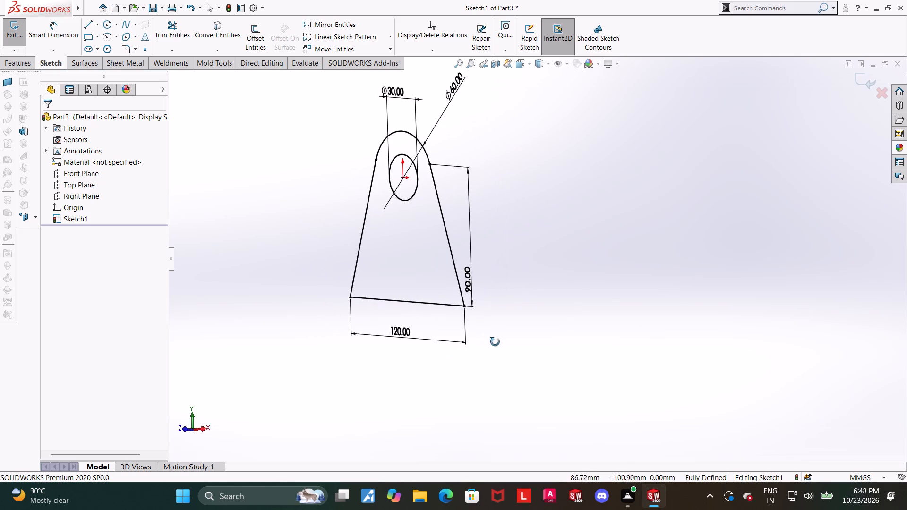
middle_click_drag(495, 342, 513, 376)
left_click(856, 82)
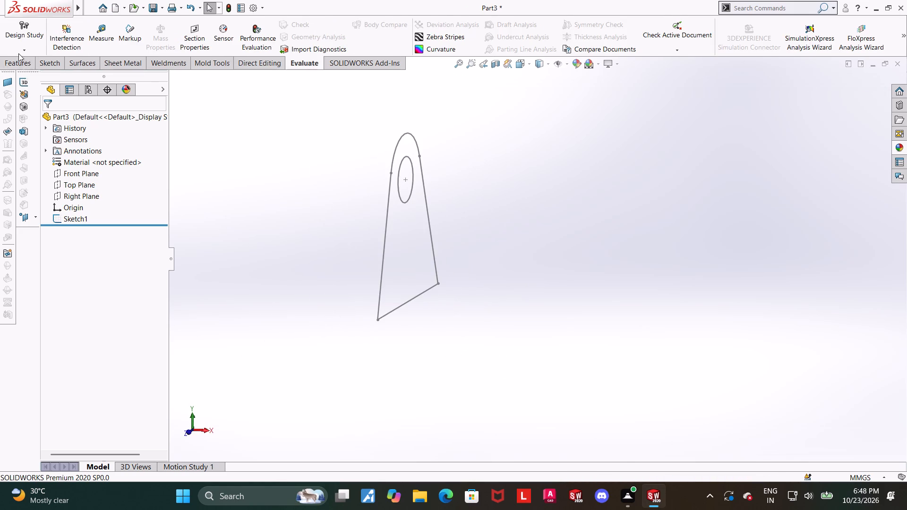
Extrude the profile sketch as a blind boss 16 mm deep in the reversed direction.
left_click(31, 71)
left_click(11, 64)
left_click(20, 40)
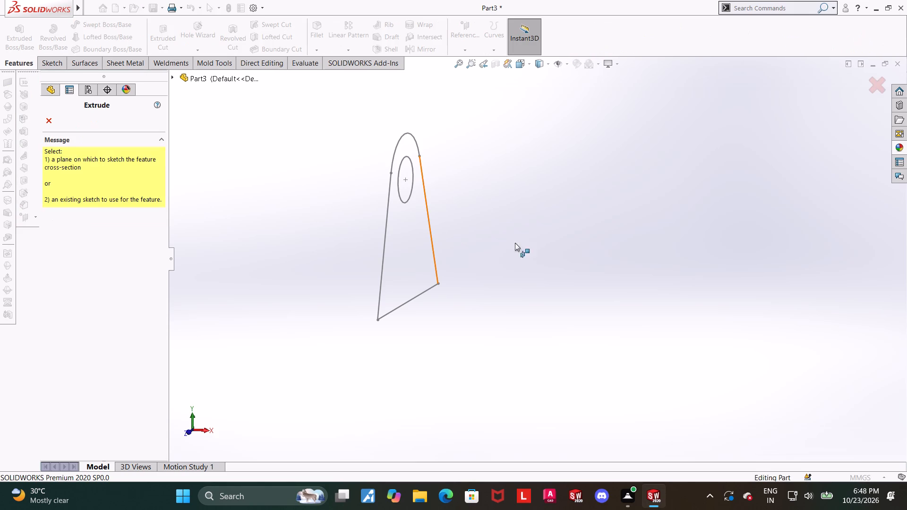
left_click(173, 74)
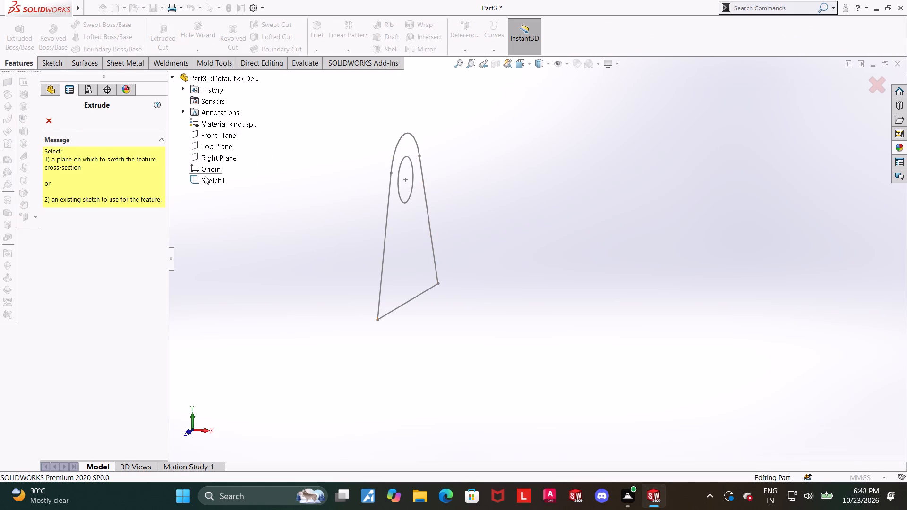
left_click(205, 176)
middle_click_drag(335, 253, 345, 255)
left_click(48, 188)
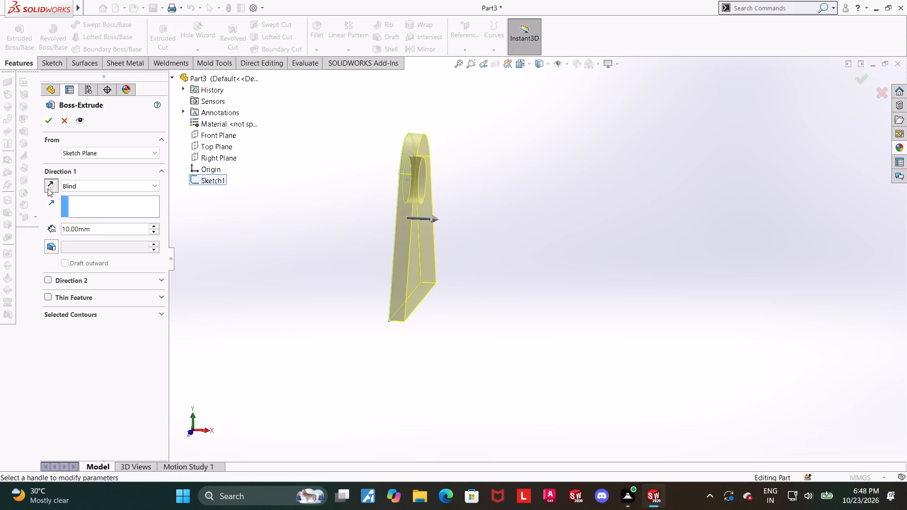
middle_click_drag(296, 287, 303, 299)
scroll(357, 210, "up", 1)
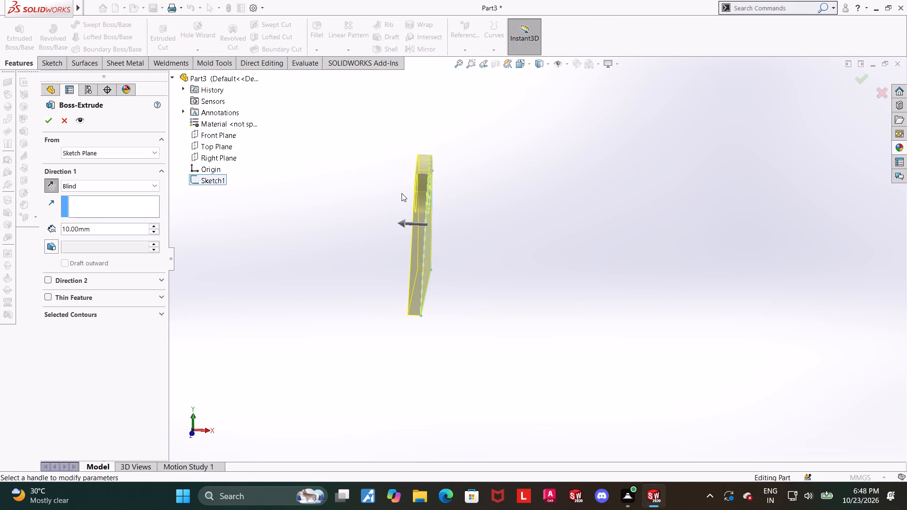
scroll(402, 193, "down", 1)
left_click_drag(103, 227, 0, 223)
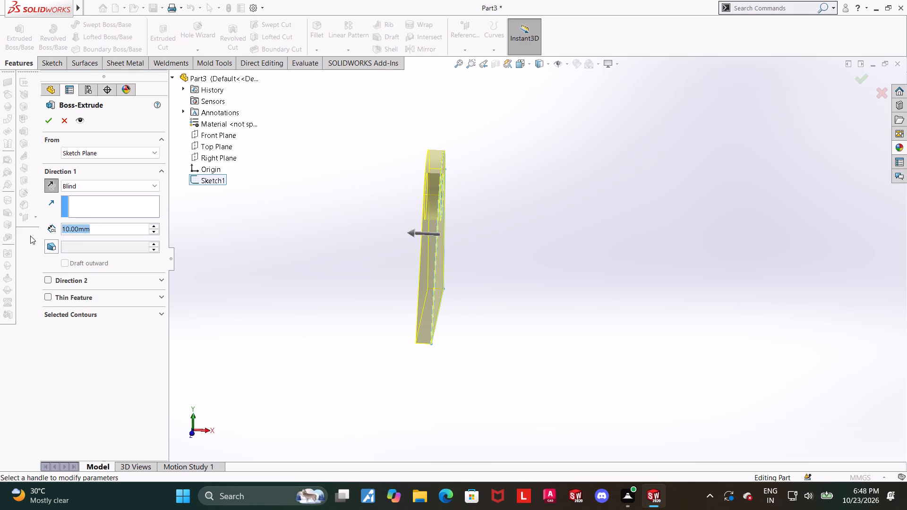
key("1")
key("6")
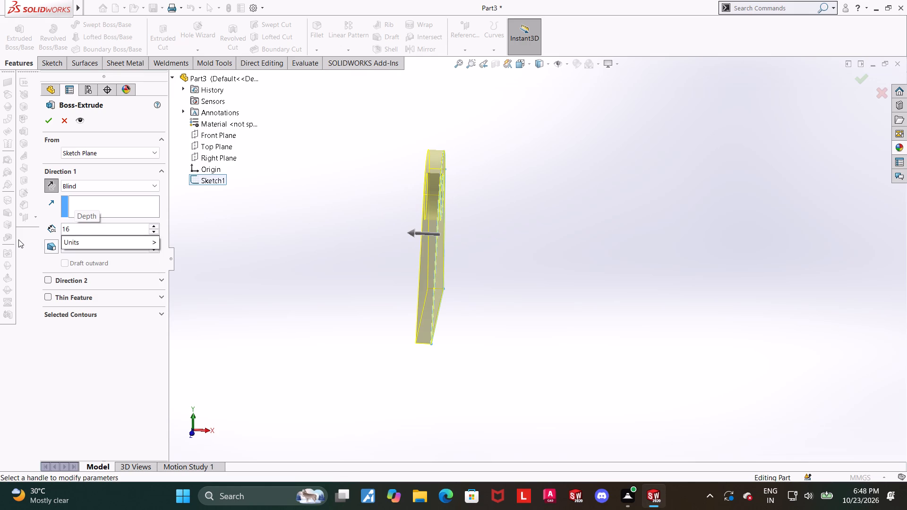
key("Return")
left_click(47, 121)
left_click(339, 292)
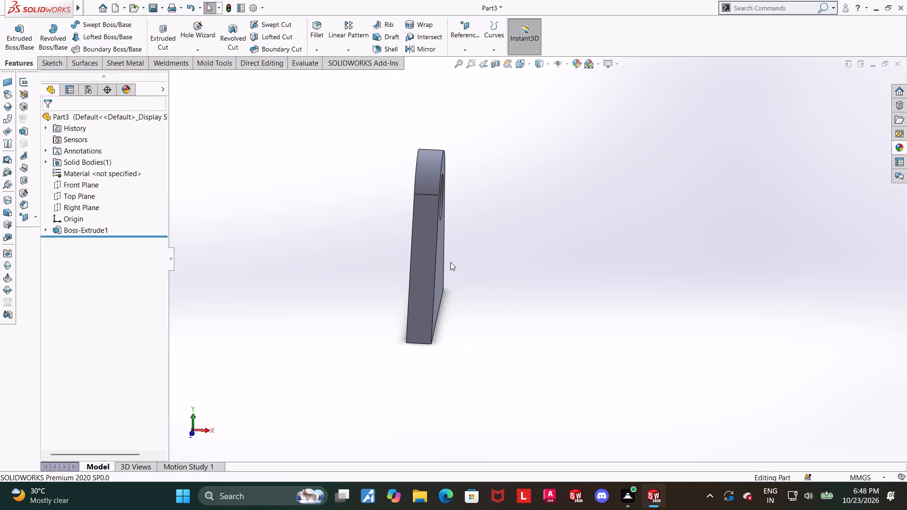
Open a new sketch on the plate's large flat face on the +X side and view it face-on.
middle_click_drag(448, 261, 422, 262)
left_click(427, 241)
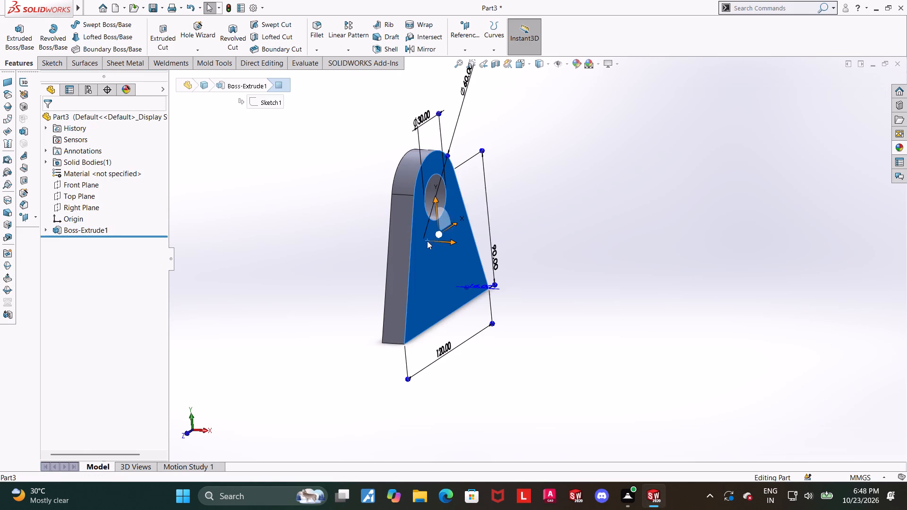
left_click(463, 217)
left_click(80, 243)
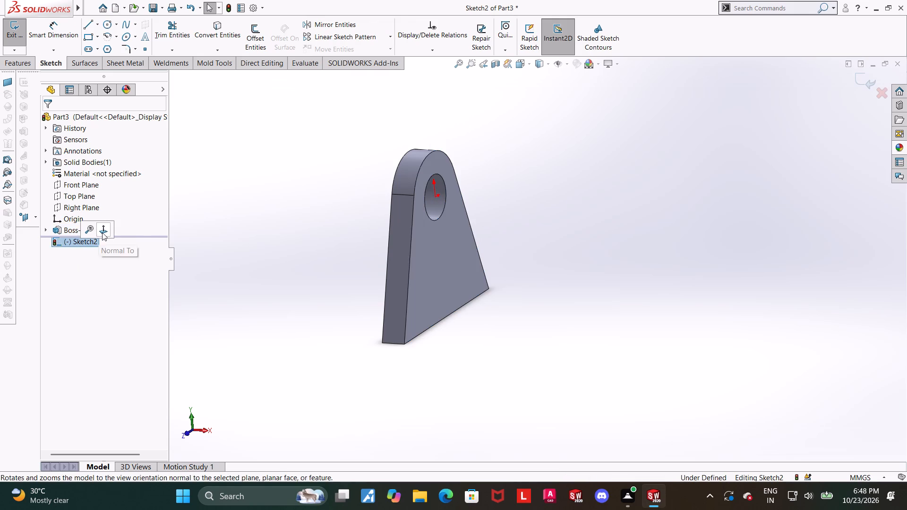
left_click(102, 232)
Sketch a circle centred on the origin over the plate's rounded top and dimension its diameter as 60 mm.
left_click(110, 27)
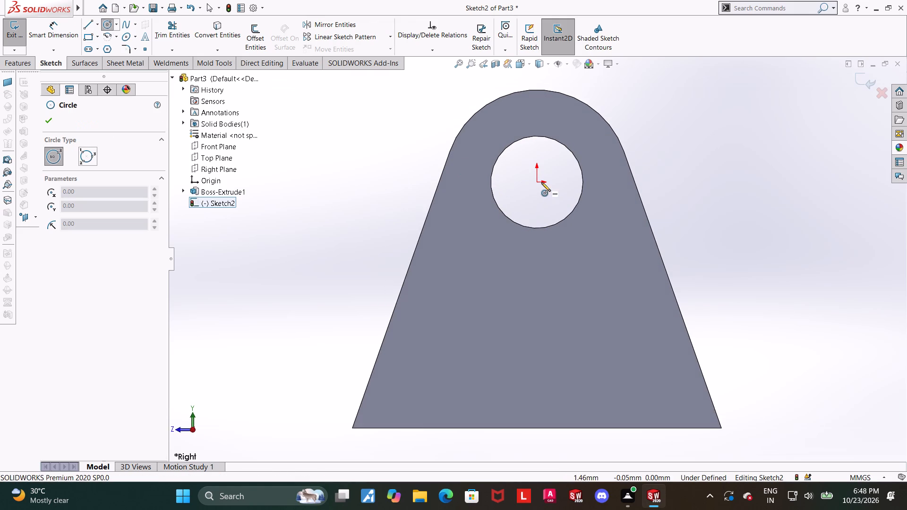
left_click(538, 180)
left_click(626, 159)
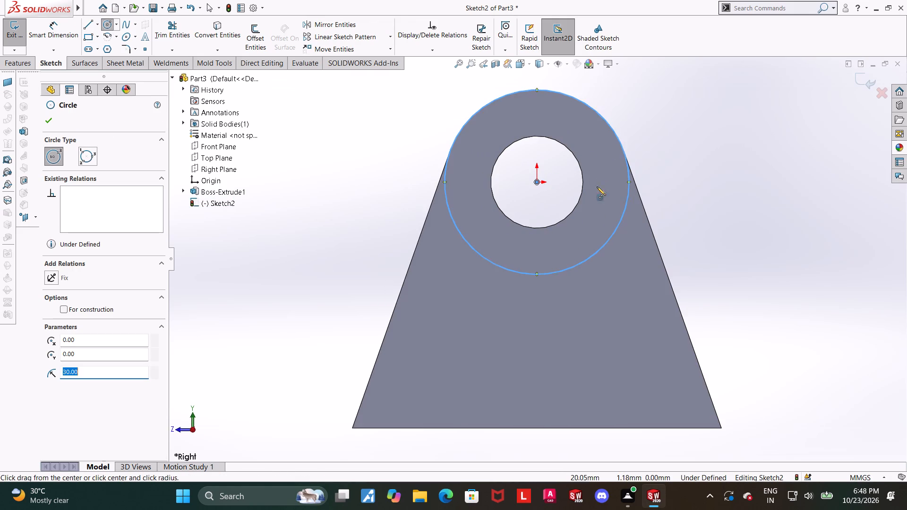
key("Escape")
key("Escape")
left_click(70, 24)
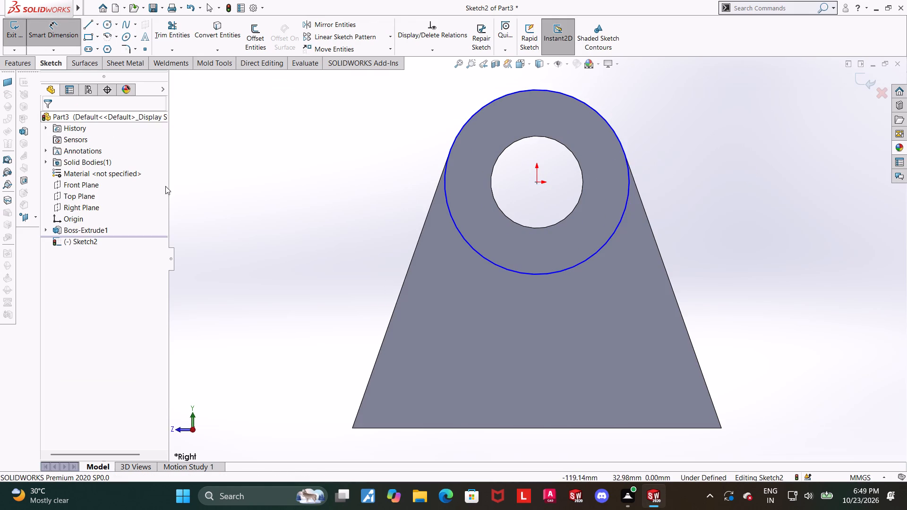
left_click(531, 275)
left_click(548, 302)
left_click(512, 283)
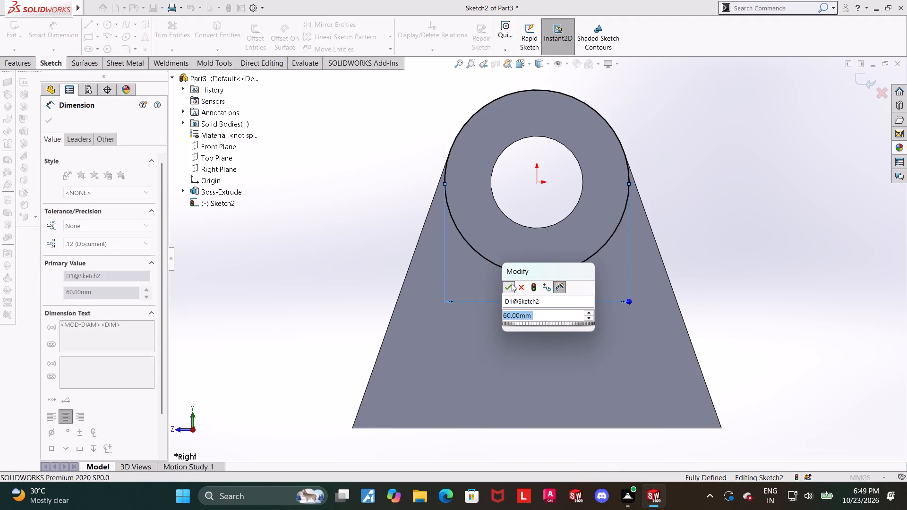
key("Escape")
key("Escape")
Convert the 30 mm hole's edge into a sketch entity.
left_click(227, 29)
left_click(541, 136)
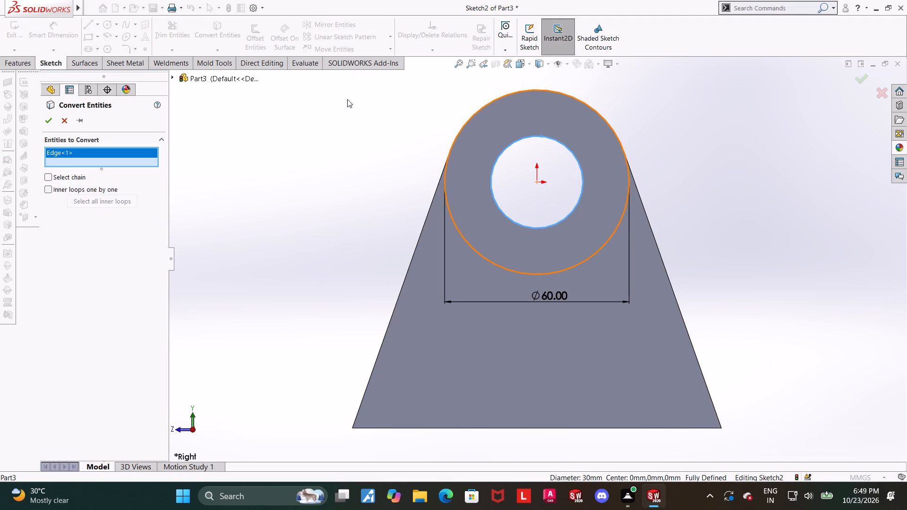
left_click(53, 116)
Exit the sketch and extrude the ring as a blind boss outward from the plate, entering a depth of 25-16 mm.
scroll(472, 278, "up", 5)
middle_click_drag(572, 288, 622, 307)
scroll(617, 227, "down", 4)
middle_click_drag(636, 211, 644, 211)
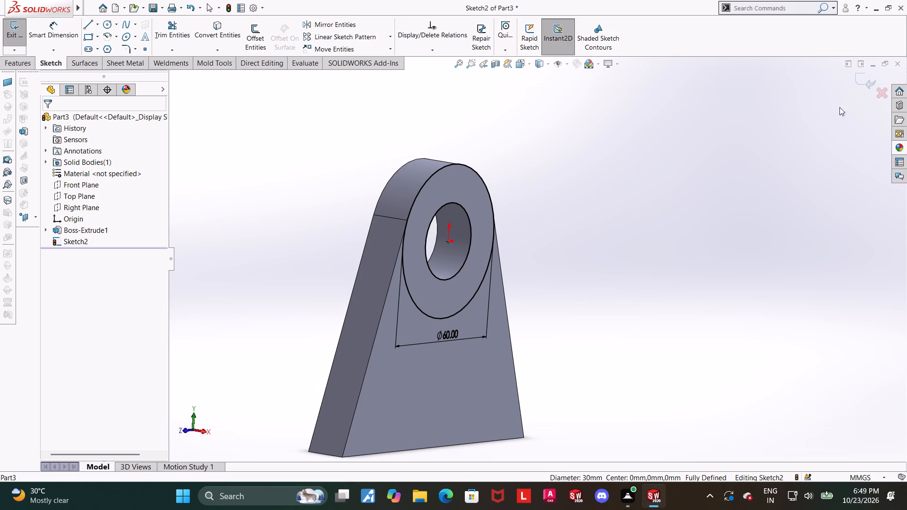
left_click(876, 78)
left_click(31, 34)
middle_click_drag(224, 192, 226, 191)
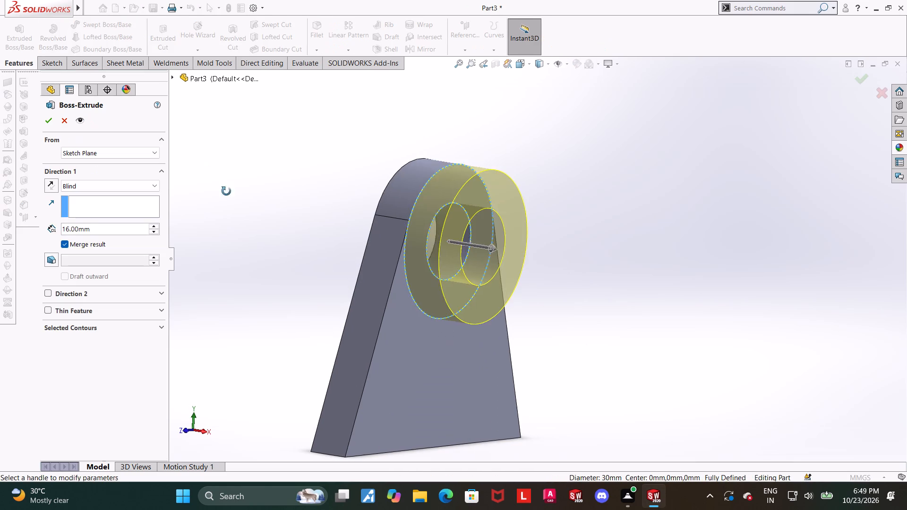
middle_click_drag(226, 191, 240, 203)
left_click(106, 228)
left_click_drag(119, 231, 0, 217)
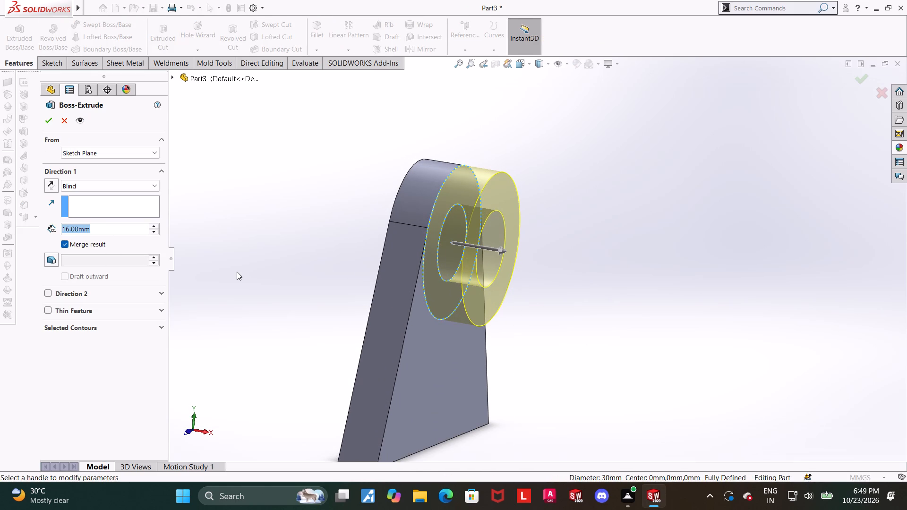
type("25")
type("-1")
key("6")
key("Return")
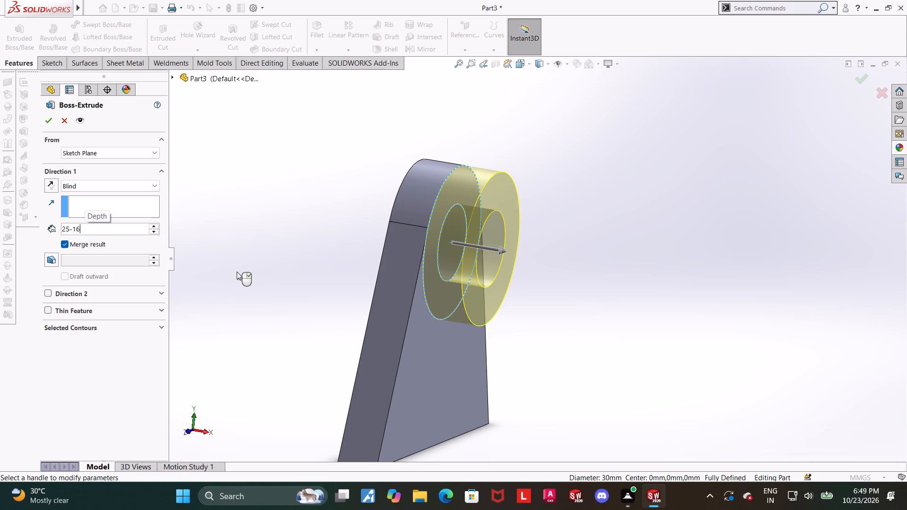
left_click(52, 123)
left_click(359, 178)
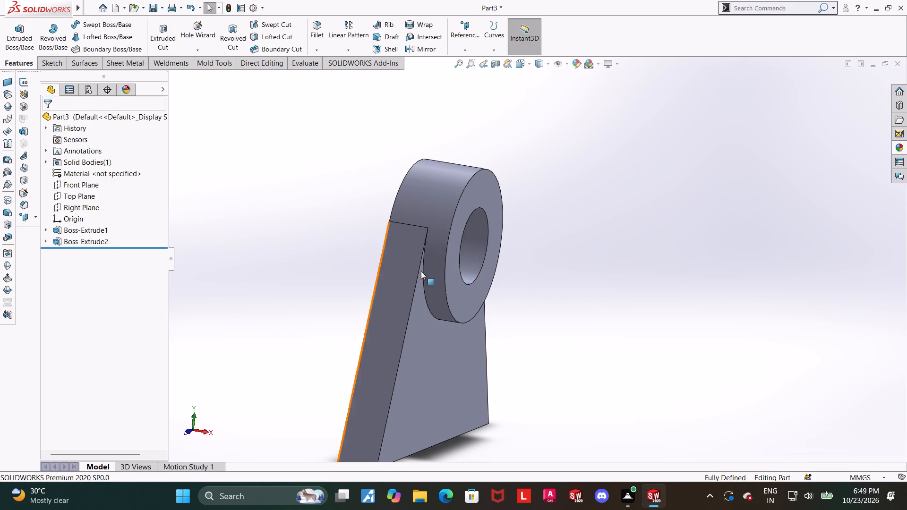
Open a new sketch on the plate's bottom face and switch to the Top view.
middle_click_drag(433, 211, 505, 240)
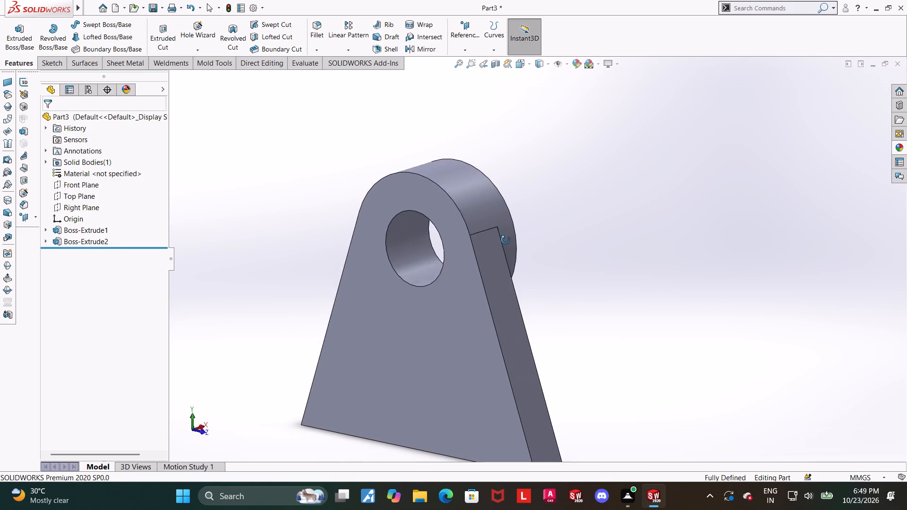
middle_click_drag(505, 240, 485, 218)
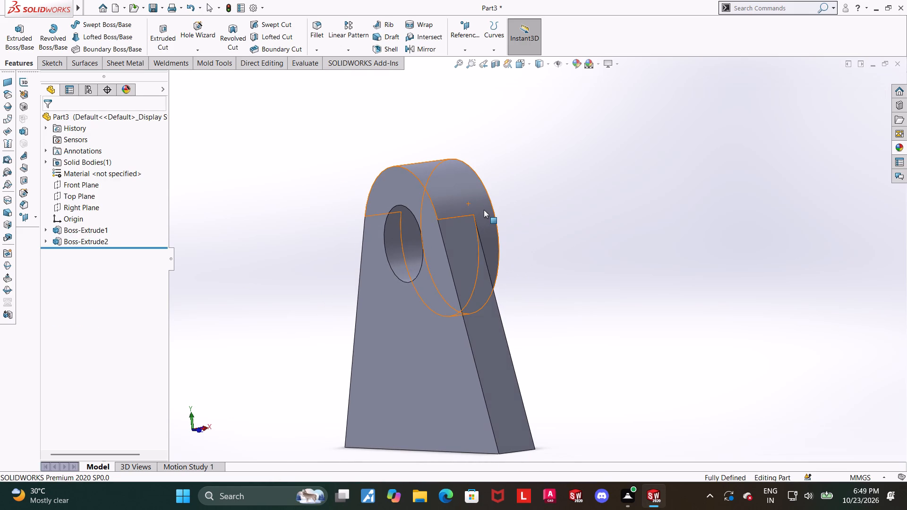
scroll(527, 276, "up", 3)
middle_click_drag(536, 346, 532, 271)
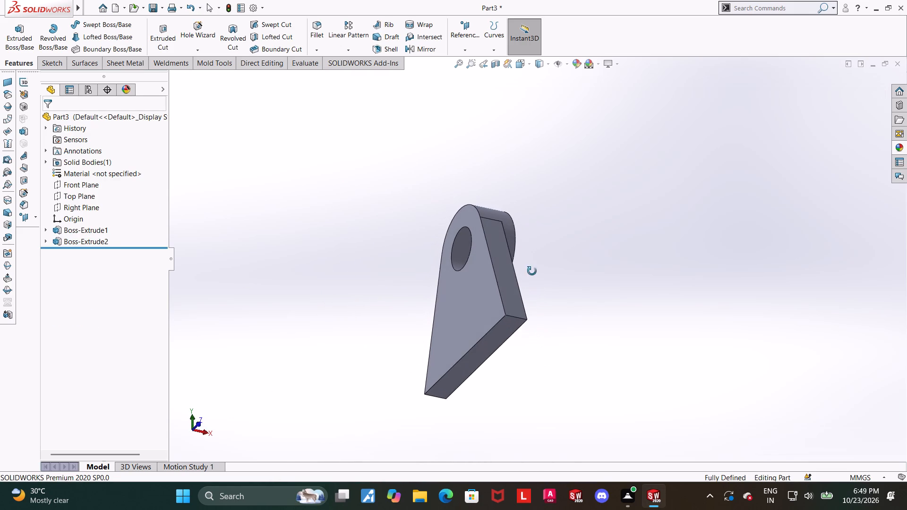
middle_click_drag(532, 271, 532, 271)
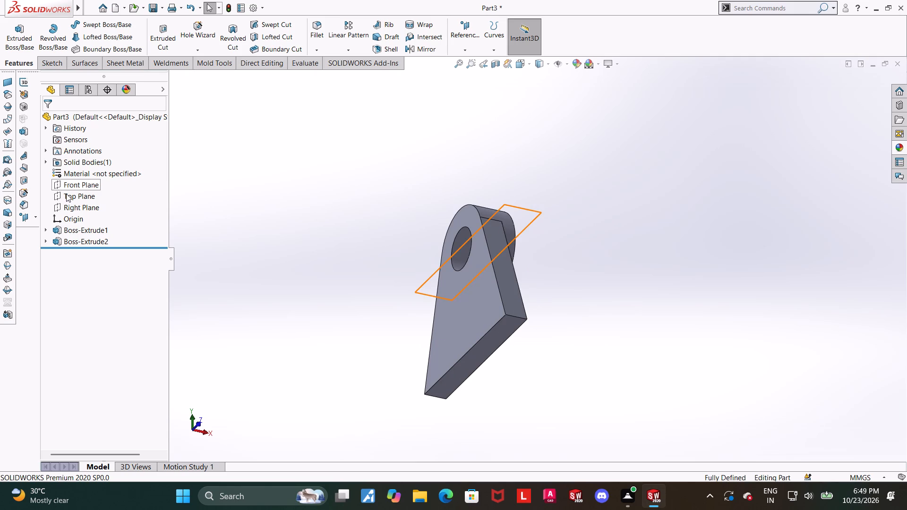
middle_click(517, 358)
left_click(494, 344)
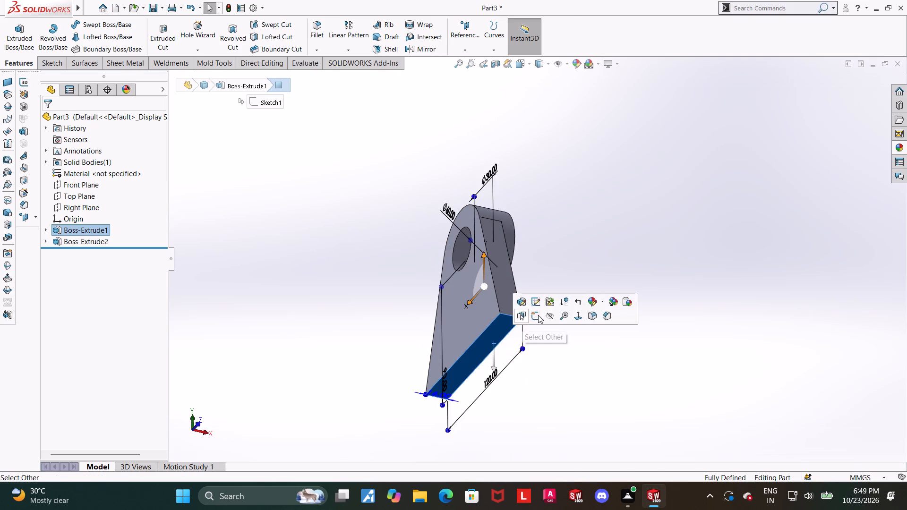
left_click(538, 315)
middle_click_drag(409, 265, 407, 397)
middle_click_drag(407, 323, 415, 393)
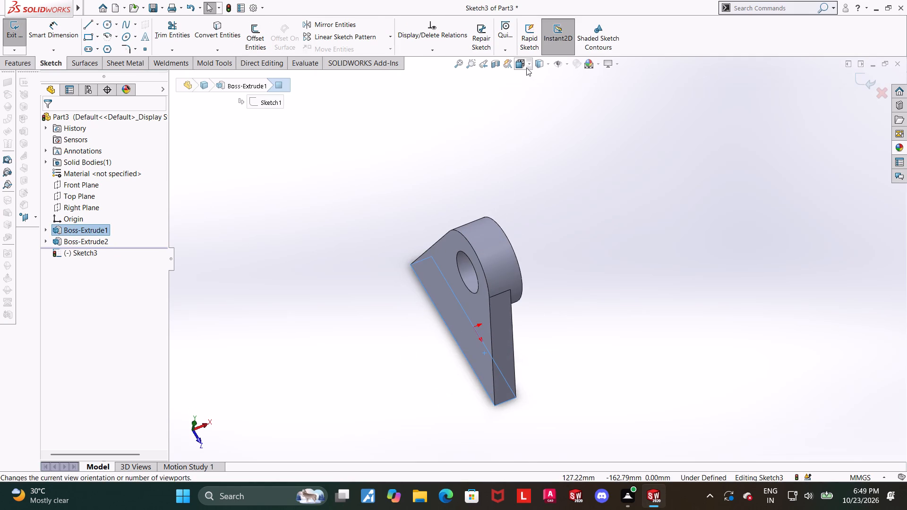
left_click(526, 68)
left_click(397, 285)
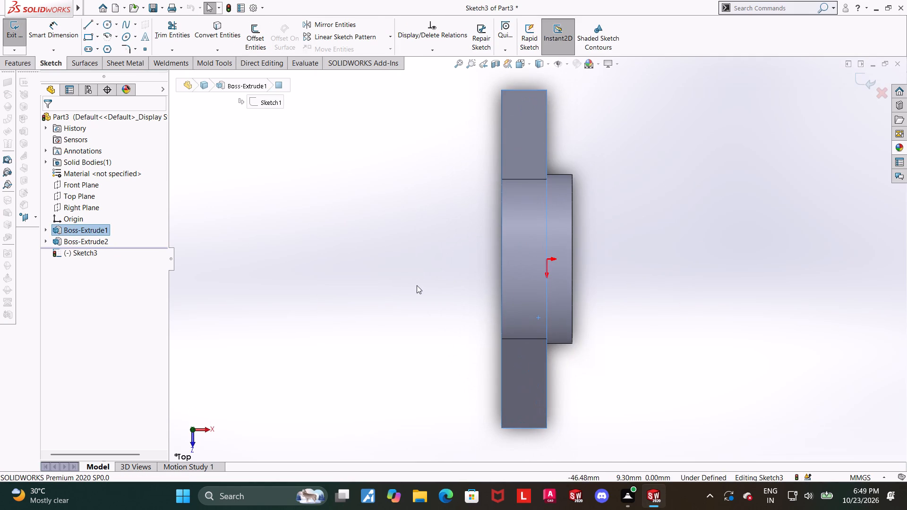
Sketch a 16 mm line across the plate's thickness at its -Z end, continuing with a sloped line about 134 mm long towards -X.
left_click(91, 22)
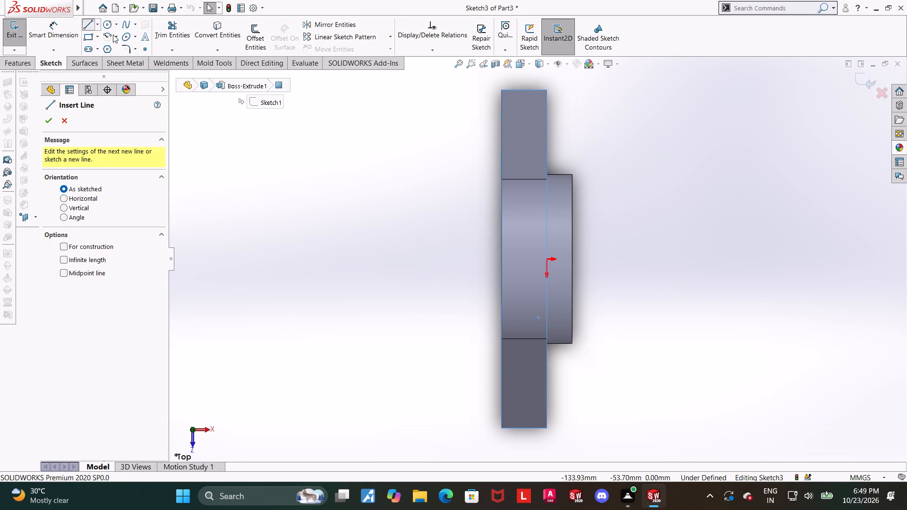
scroll(496, 217, "up", 3)
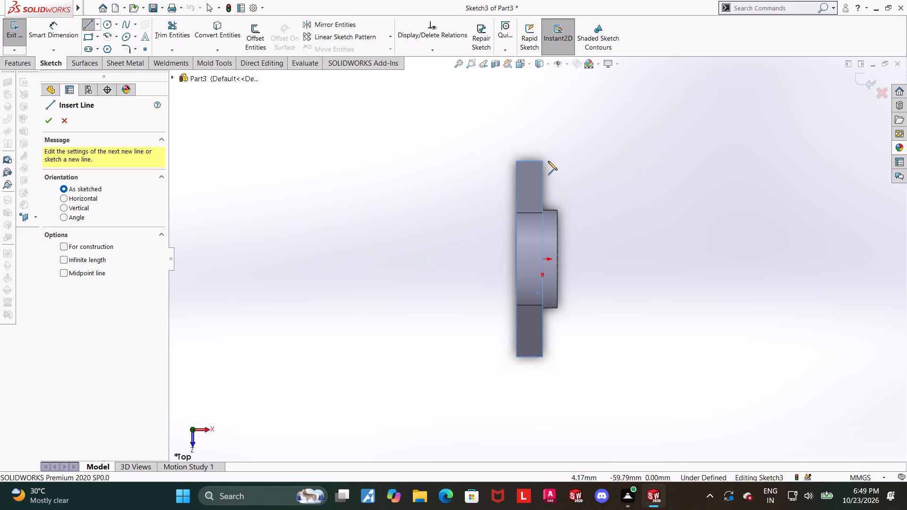
left_click(541, 161)
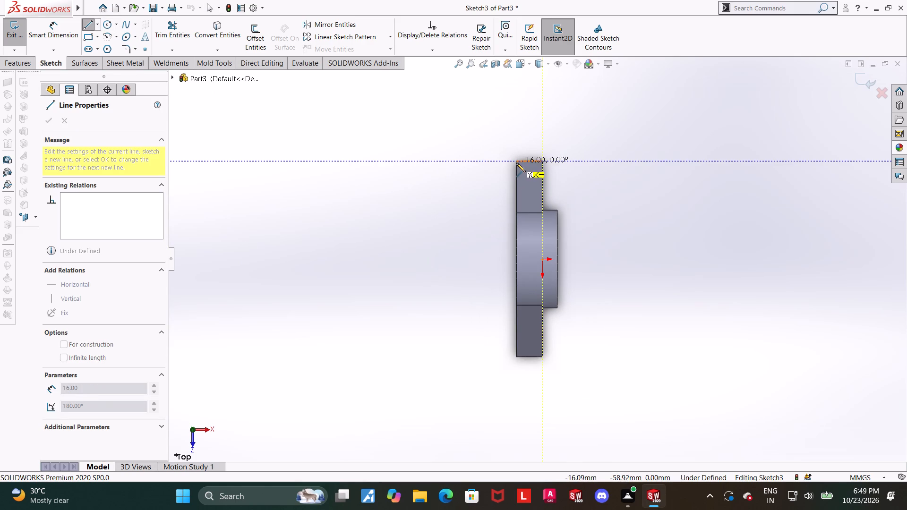
left_click(516, 163)
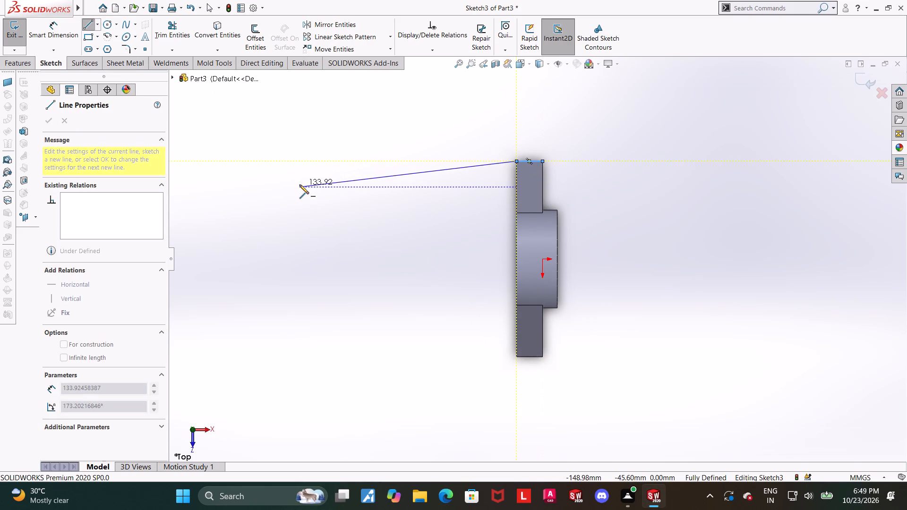
left_click(299, 185)
key("Escape")
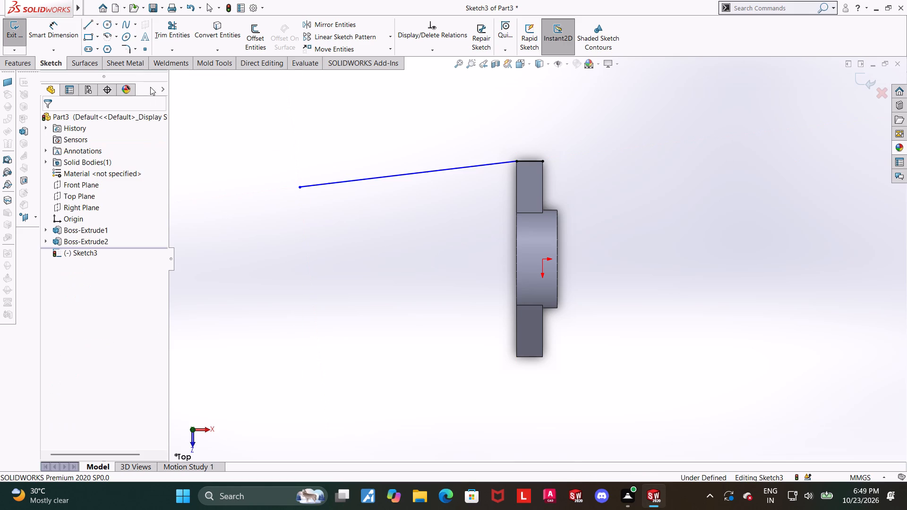
Sketch a circle level with the origin, about 149 mm away towards -X, and set its diameter to 40 mm.
left_click(109, 24)
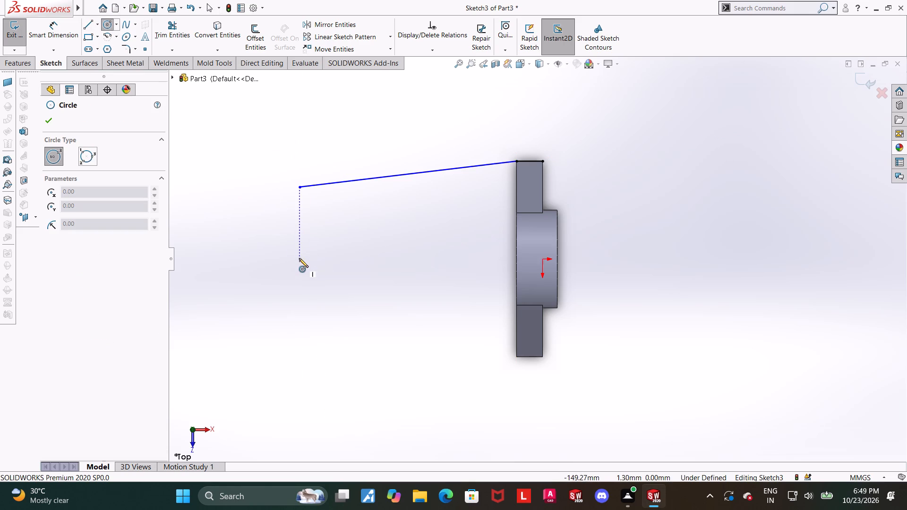
left_click(299, 257)
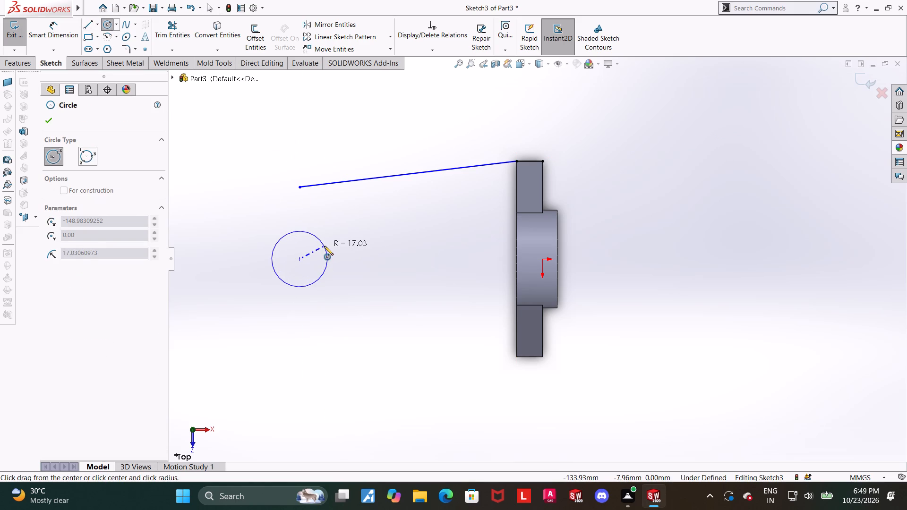
left_click(324, 246)
key("Escape")
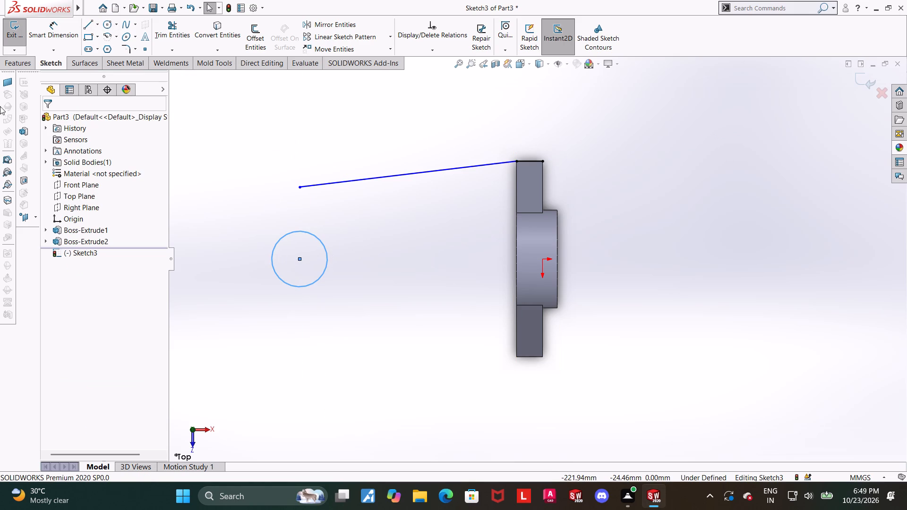
left_click(39, 41)
left_click(278, 238)
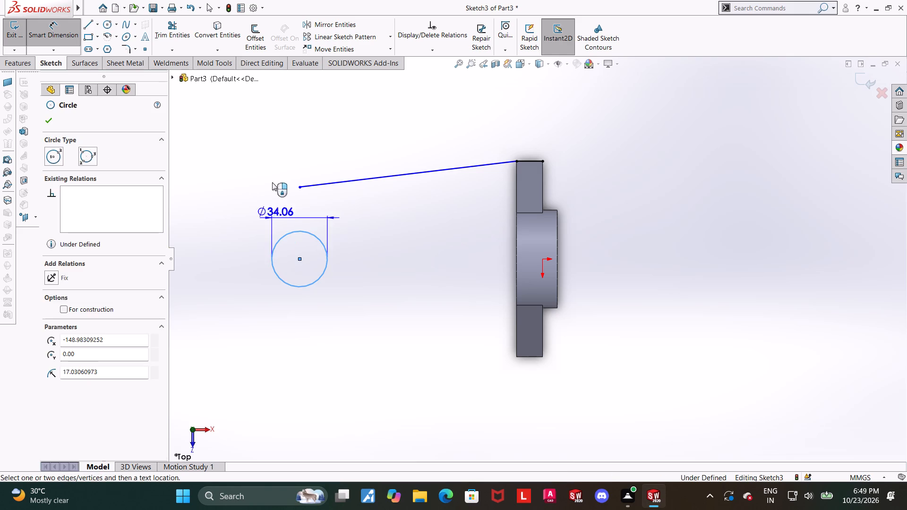
left_click(272, 165)
type("40")
key("Return")
key("Escape")
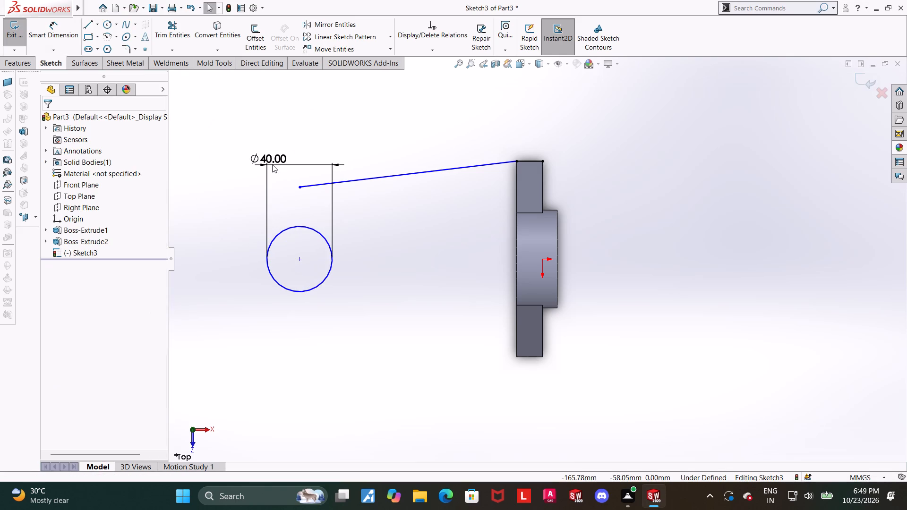
key("Escape")
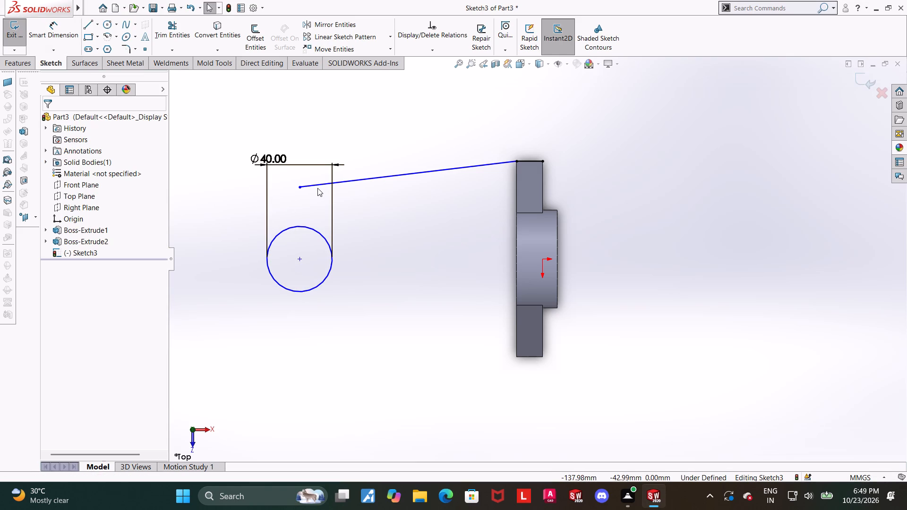
Make the sloped line tangent to the 40 mm circle.
left_click(317, 187)
left_click(305, 228, "ctrl")
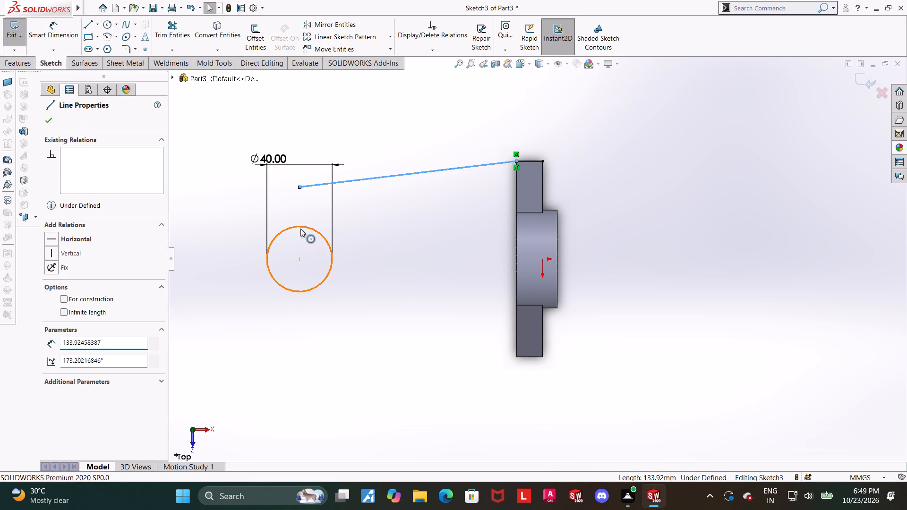
left_click(45, 289)
left_click(419, 333)
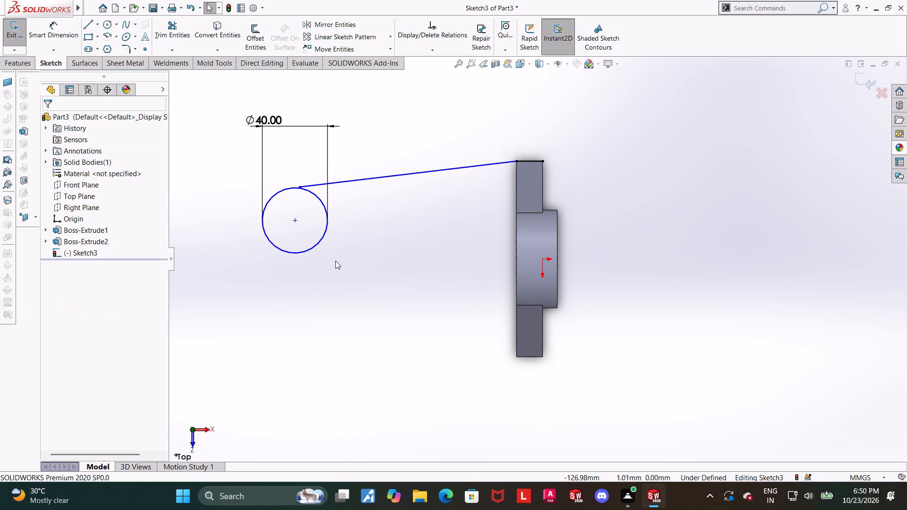
Add a horizontal relation between the 40 mm circle's centre and the origin.
left_click(294, 221)
left_click(543, 258, "ctrl")
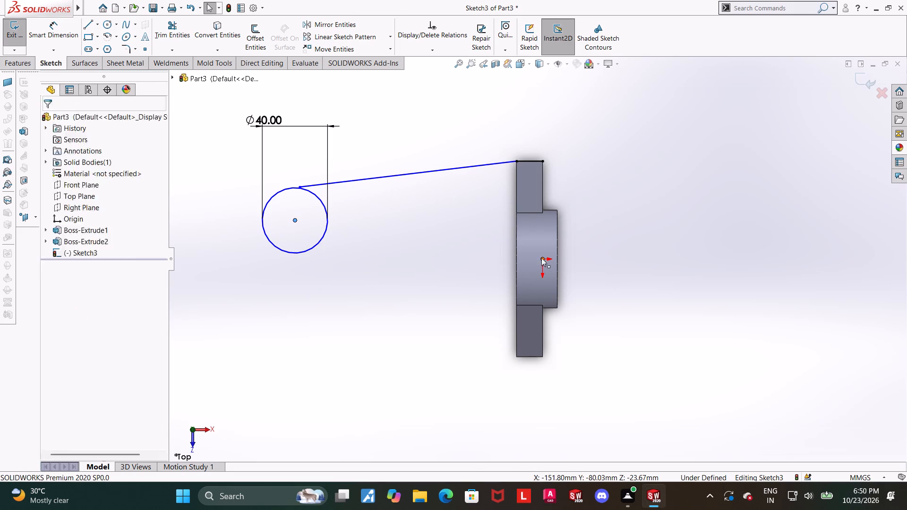
left_click(54, 283)
left_click(428, 306)
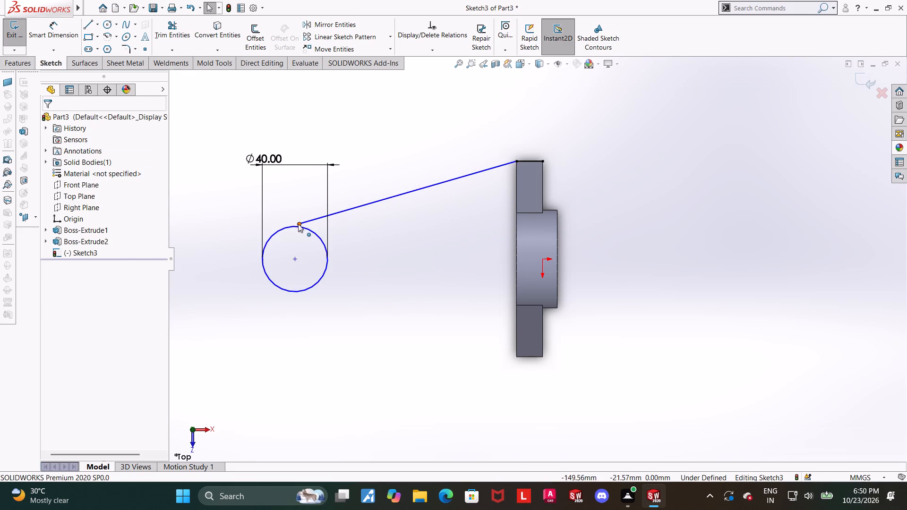
Make the sloped line's free endpoint coincident with the 40 mm circle.
left_click(297, 223)
left_click(301, 227, "ctrl")
left_click(56, 297)
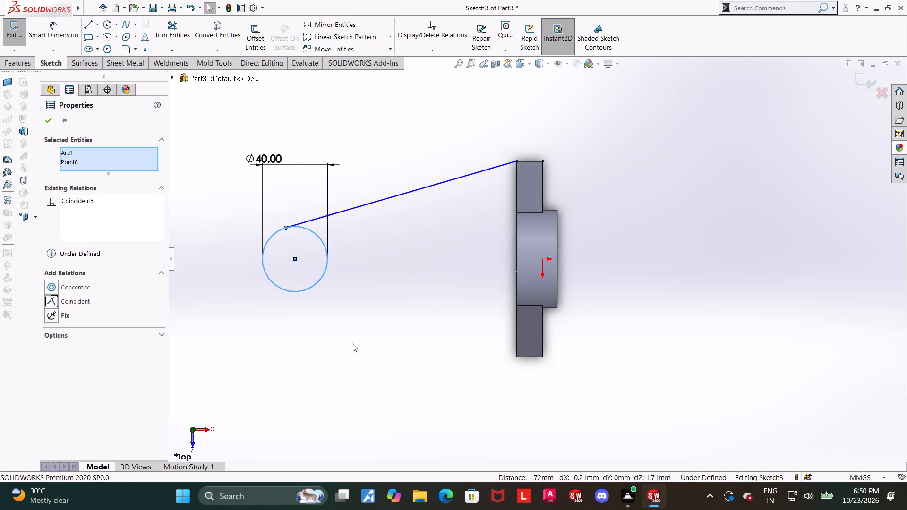
left_click(478, 365)
Close the arm profile with a lower sloped line from the 40 mm circle, a 16 mm line along the plate's edge and a 120 mm vertical line.
left_click(86, 23)
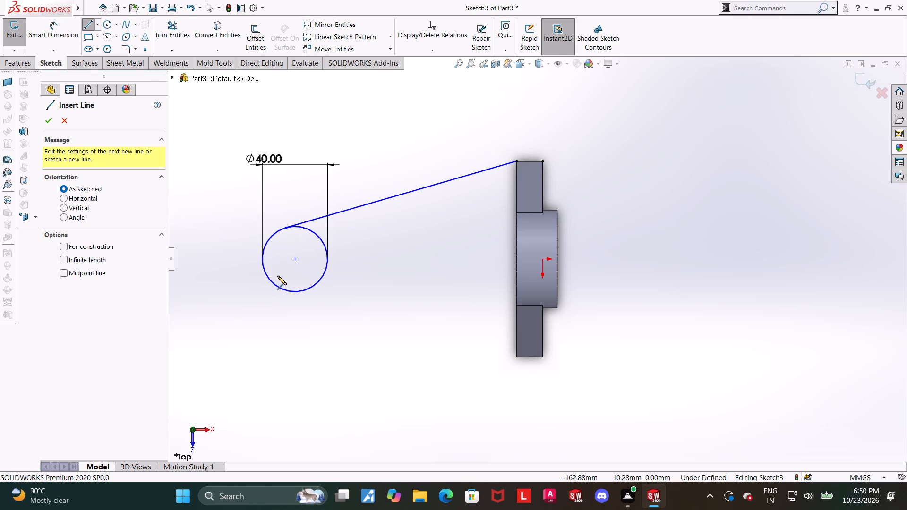
left_click(282, 291)
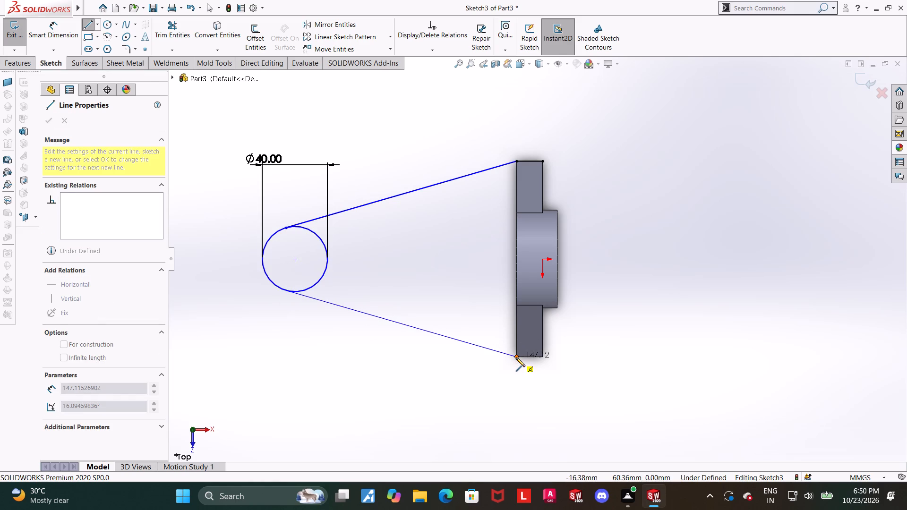
left_click(516, 357)
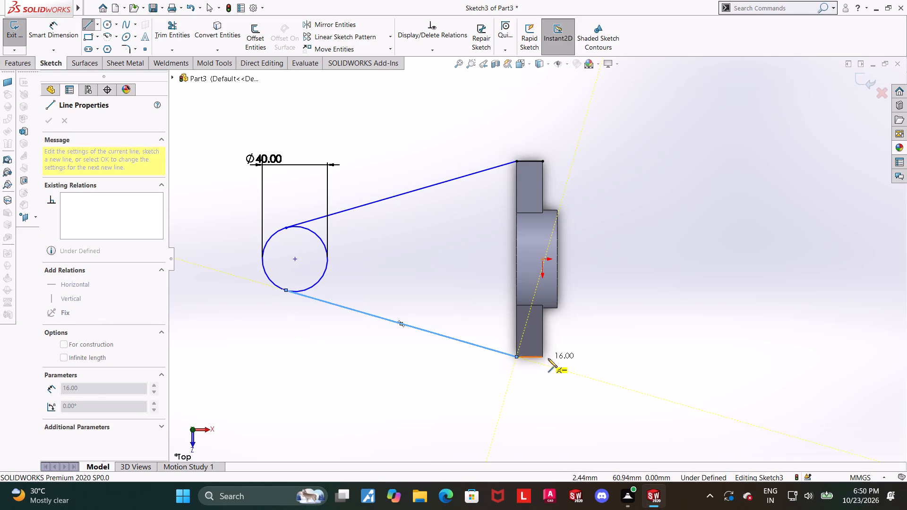
left_click(543, 358)
left_click(542, 163)
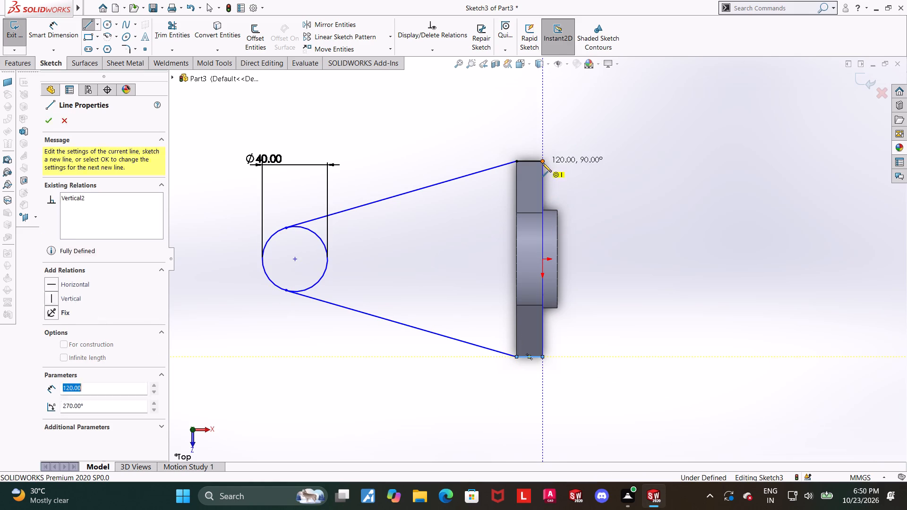
key("Escape")
key("Escape")
key("Escape")
Trim away the inner part of the 40 mm circle between the two sloped lines, leaving the rounded outer end.
left_click(173, 24)
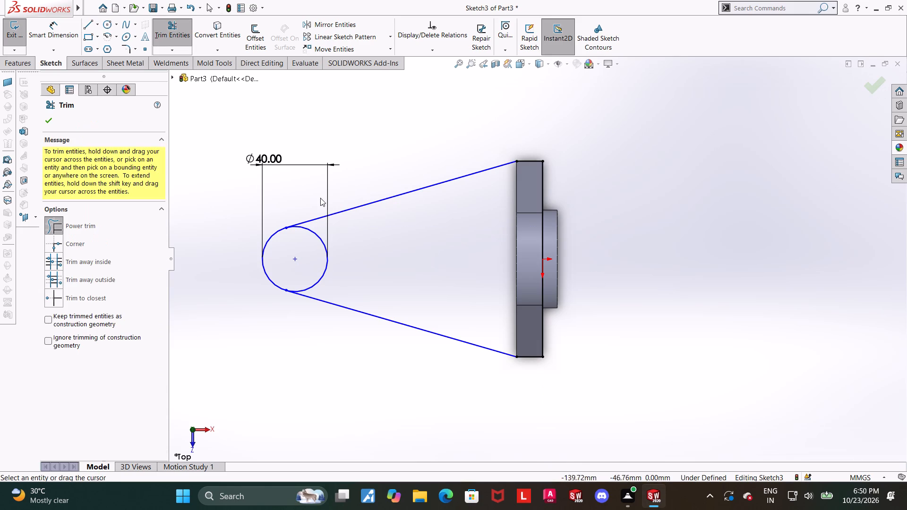
left_click_drag(315, 249, 337, 246)
key("Escape")
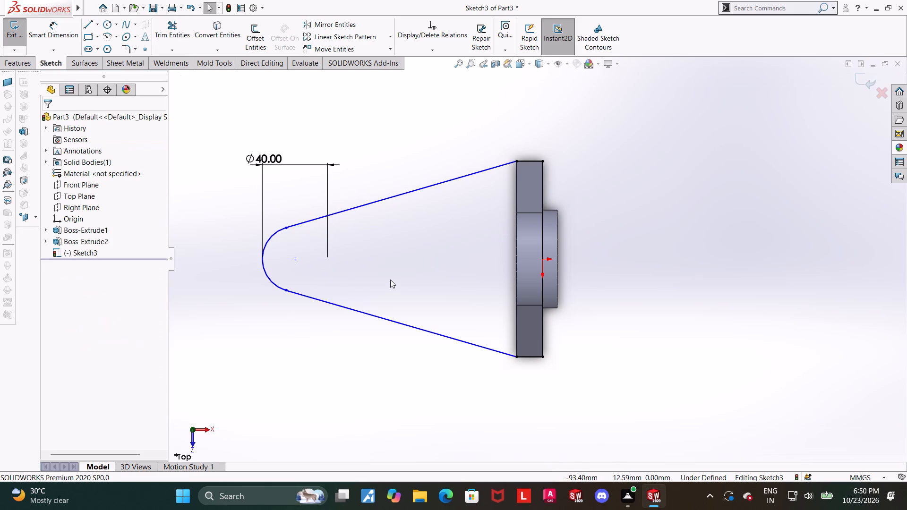
Check the profile from different angles and the relations between the end arc and each of the two sloped lines.
middle_click_drag(439, 323, 438, 191)
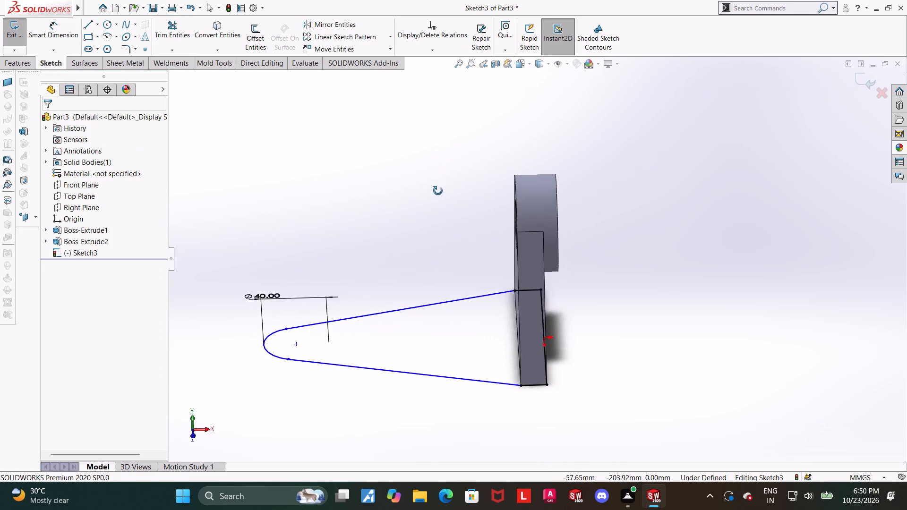
middle_click_drag(438, 191, 437, 255)
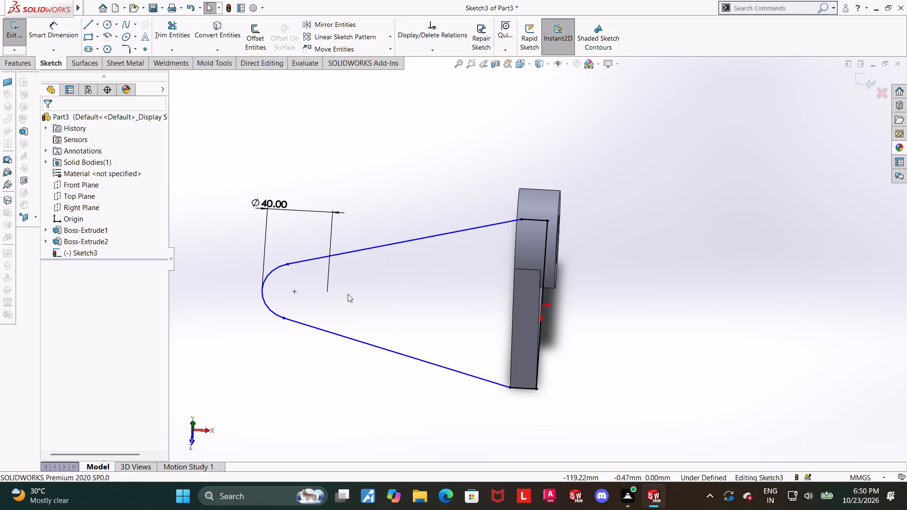
scroll(346, 292, "up", 1)
scroll(361, 261, "down", 3)
middle_click_drag(352, 253, 354, 278)
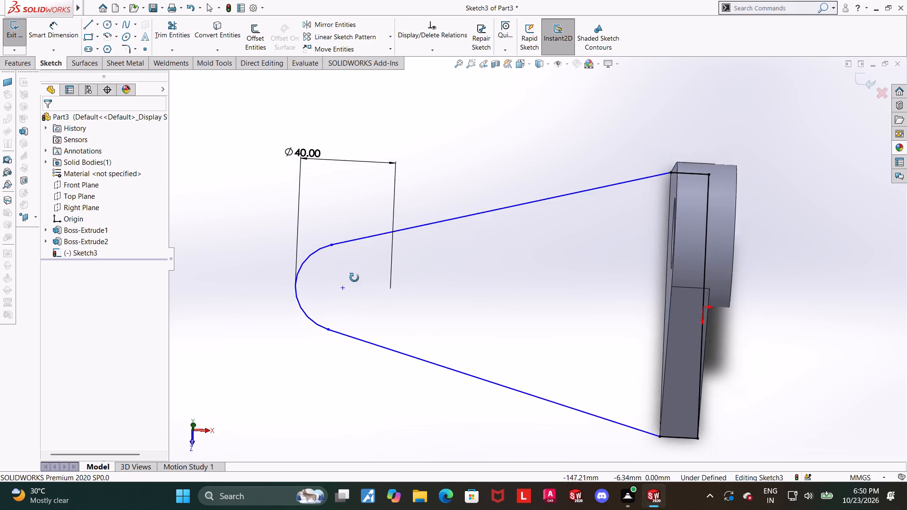
middle_click_drag(354, 278, 352, 280)
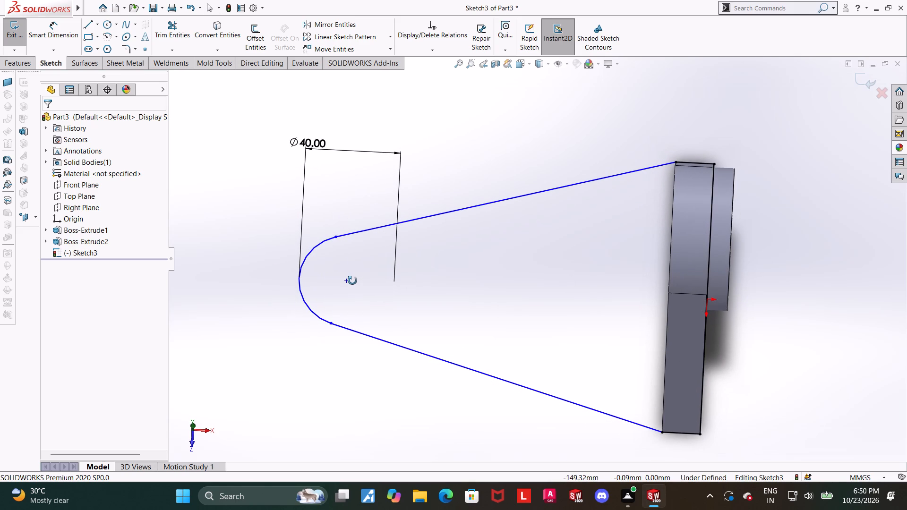
middle_click_drag(352, 280, 359, 293)
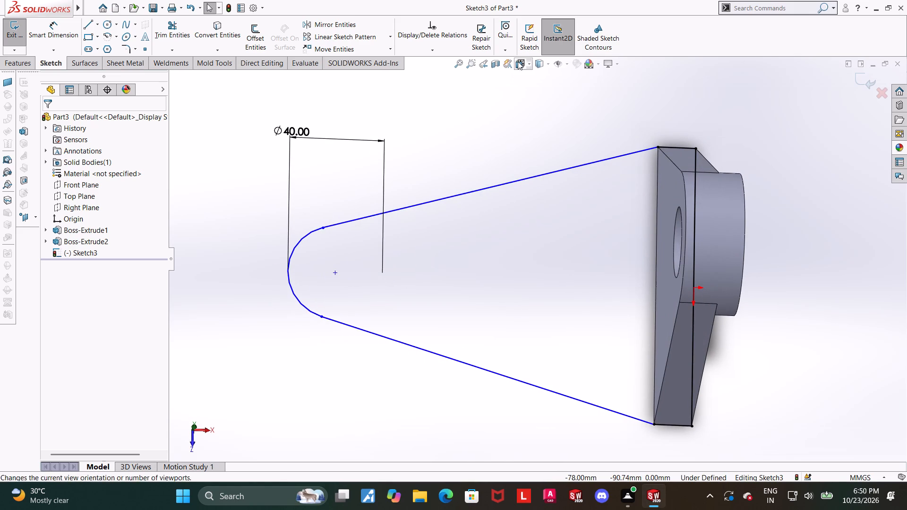
left_click(519, 61)
left_click(381, 300)
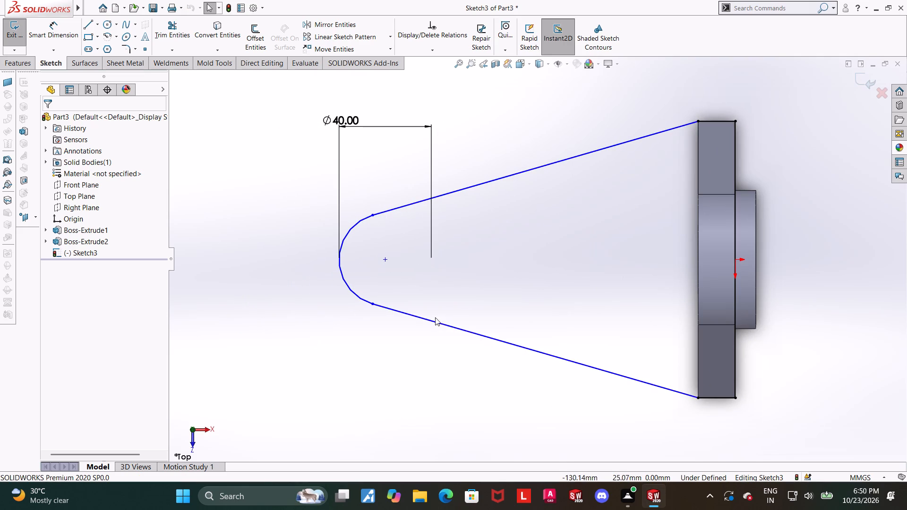
left_click(406, 356)
left_click(413, 318)
left_click(354, 294, "ctrl")
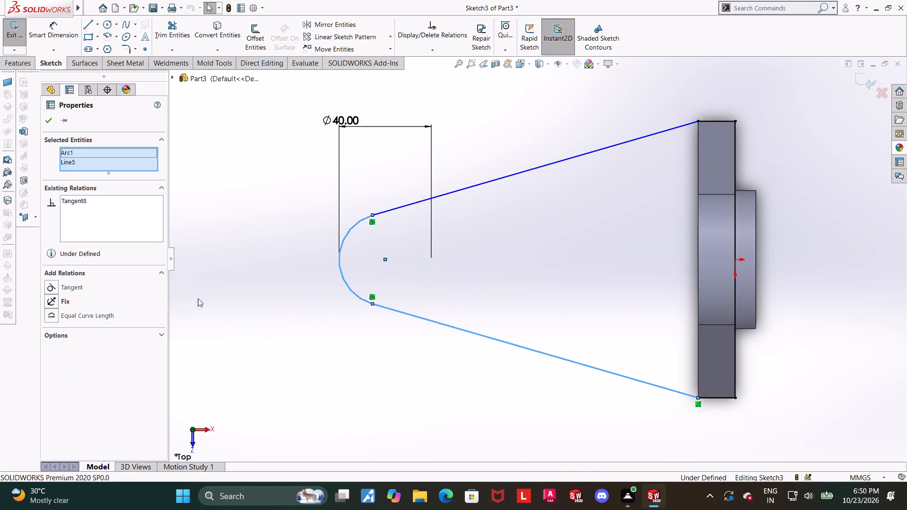
left_click(294, 292)
left_click(390, 209)
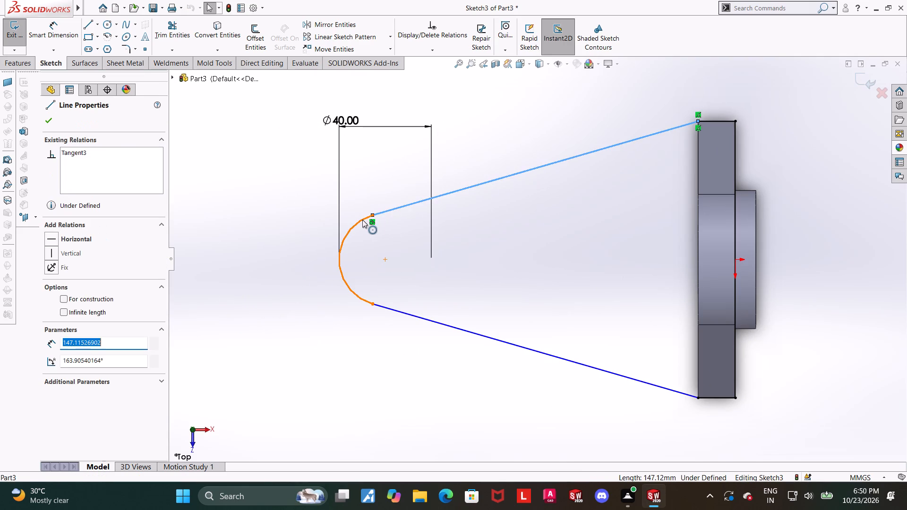
left_click(362, 220, "ctrl")
scroll(347, 237, "up", 1)
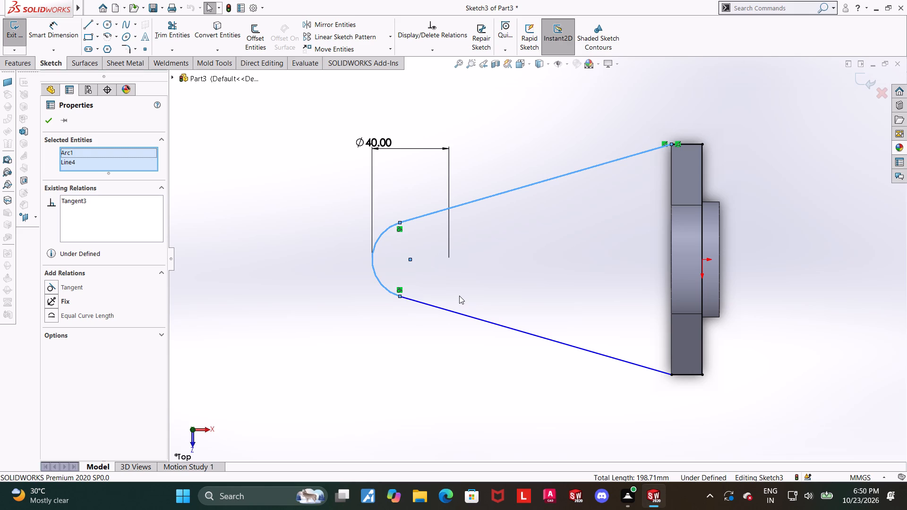
left_click(406, 311)
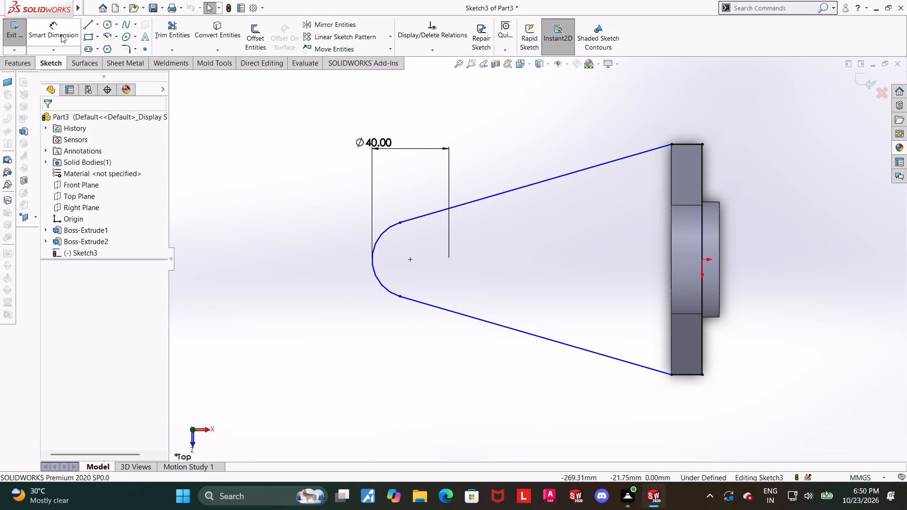
Dimension the end arc's centre to the ring boss's outer face at 145 mm and exit the sketch.
left_click(61, 34)
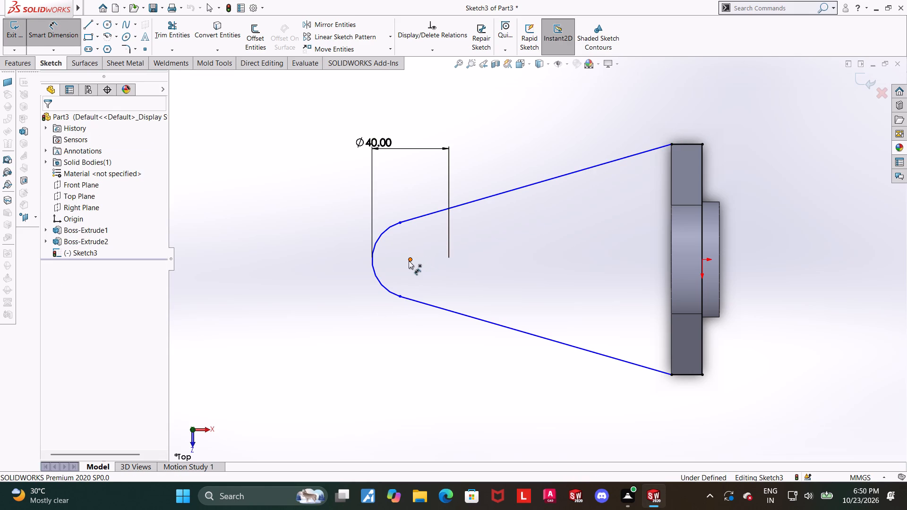
left_click(409, 261)
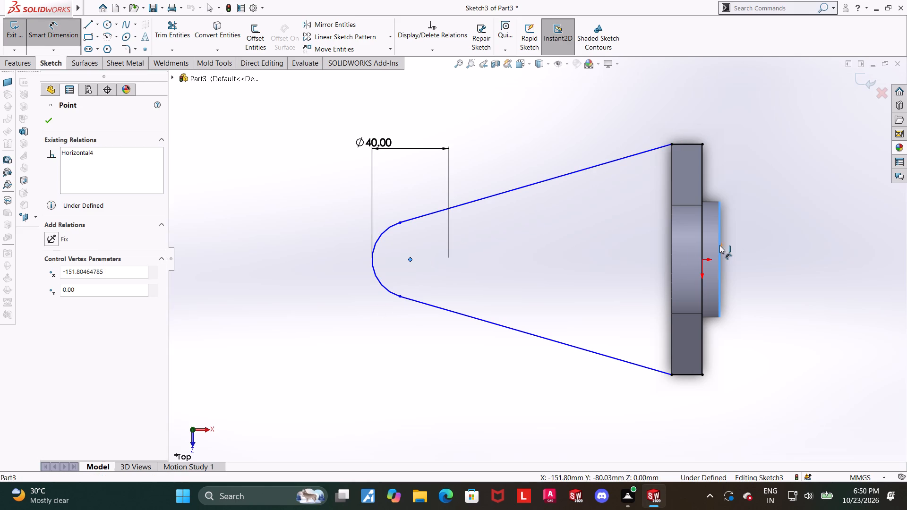
left_click(719, 245)
scroll(717, 245, "up", 3)
left_click(655, 148)
type("70+75")
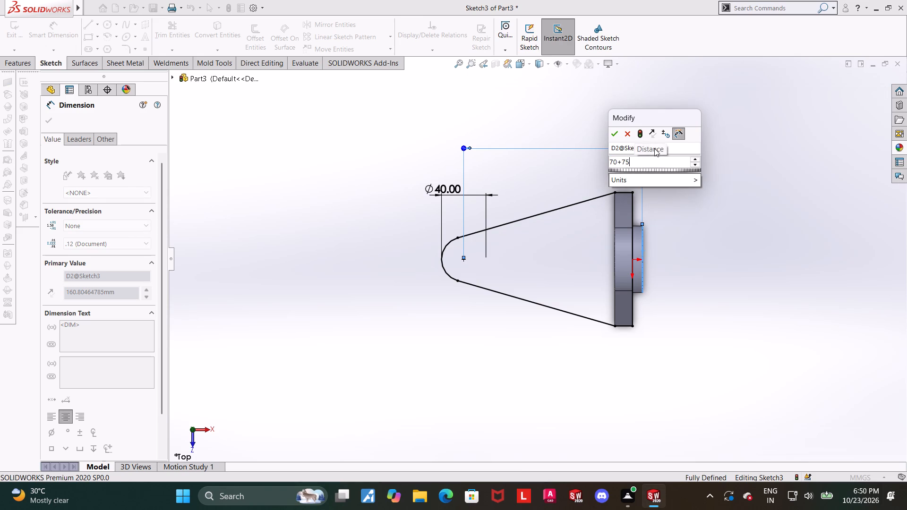
key("Return")
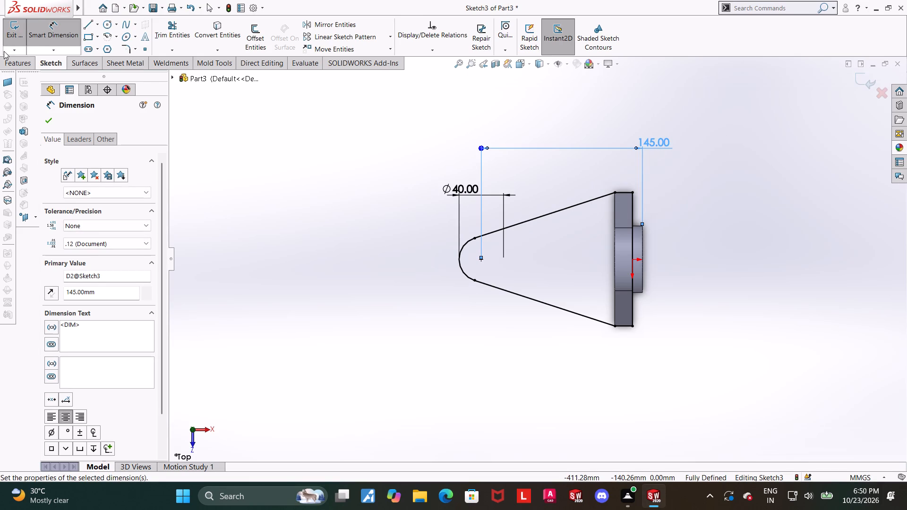
left_click(276, 166)
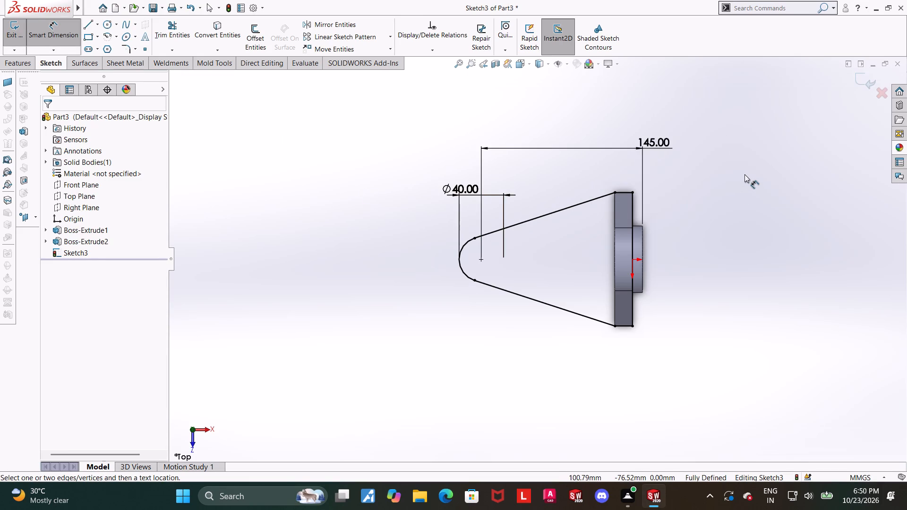
left_click(862, 80)
Extrude the tapered arm profile 16 mm downward as a blind boss merged with the plate.
scroll(676, 265, "up", 1)
middle_click_drag(676, 265, 669, 163)
left_click(31, 47)
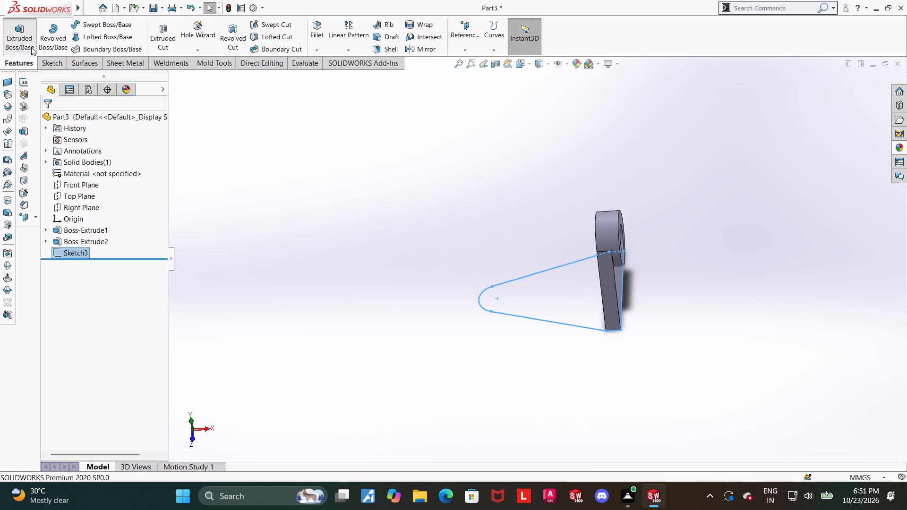
middle_click_drag(477, 305, 492, 265)
scroll(668, 304, "down", 2)
middle_click_drag(571, 334, 562, 309)
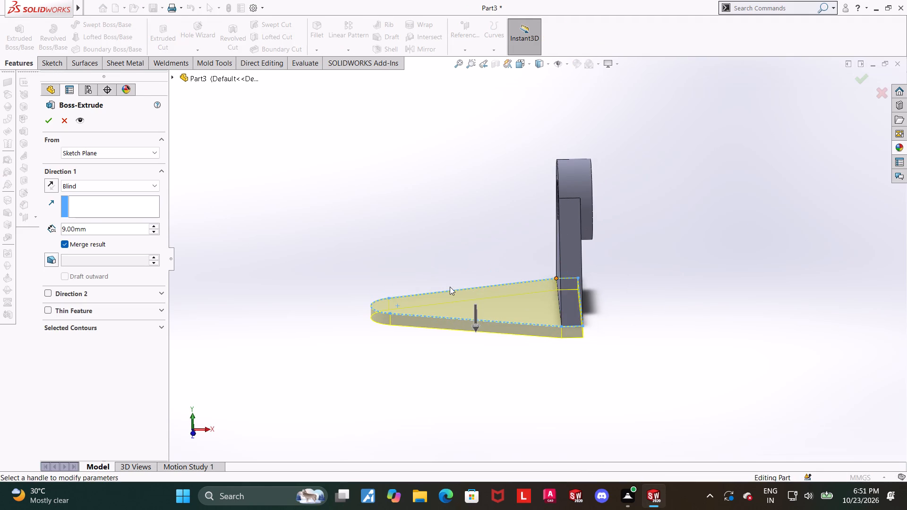
scroll(450, 287, "down", 2)
left_click(90, 230)
left_click_drag(131, 227, 33, 214)
type("16")
key("Return")
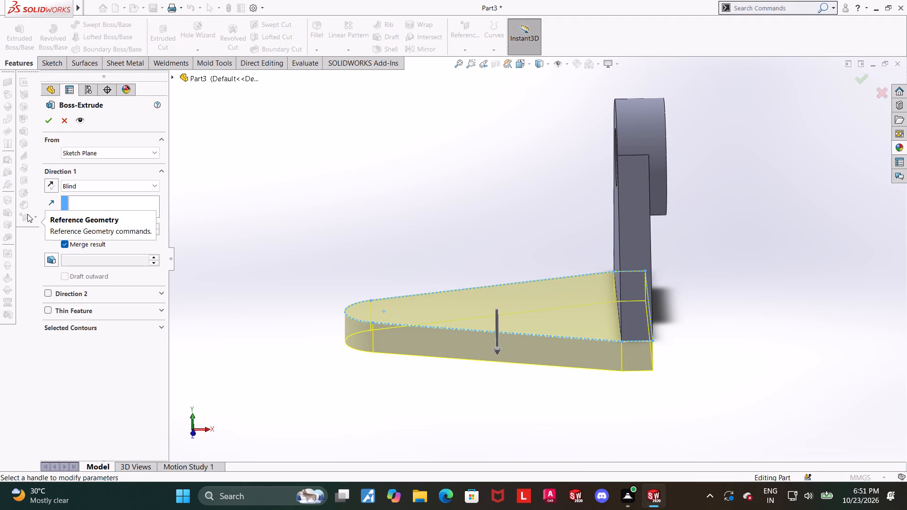
left_click(51, 118)
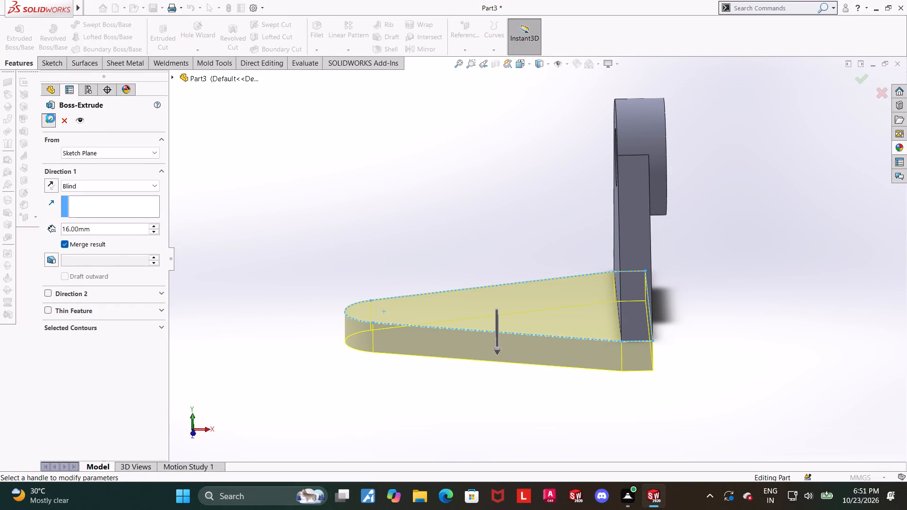
left_click(298, 197)
Start a sketch on the arm's top face and draw a circle about 38 mm in diameter near the rounded end's centre.
middle_click_drag(310, 222, 352, 221)
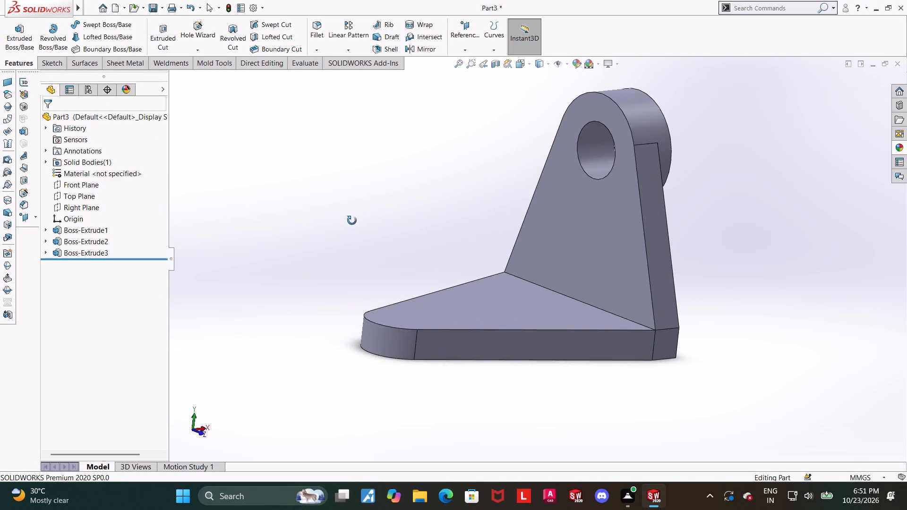
middle_click_drag(352, 221, 346, 224)
left_click(397, 320)
left_click(441, 290)
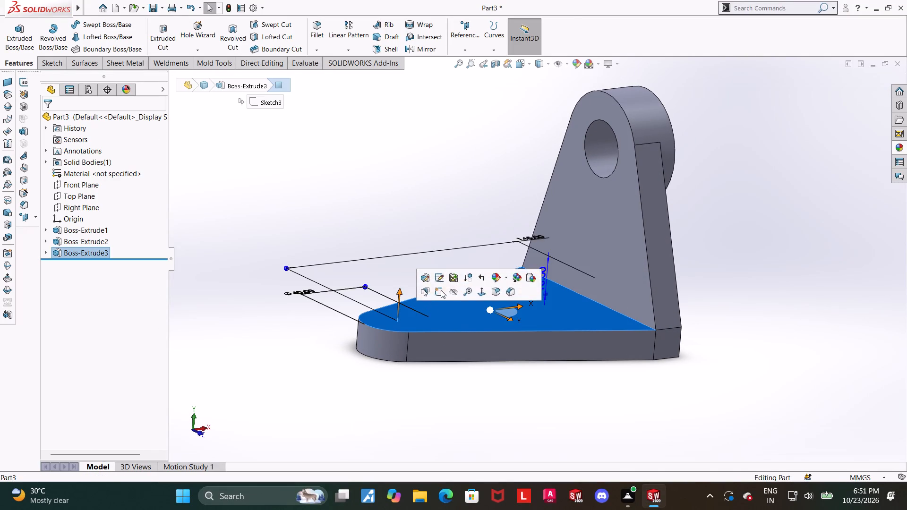
left_click(77, 265)
left_click(101, 254)
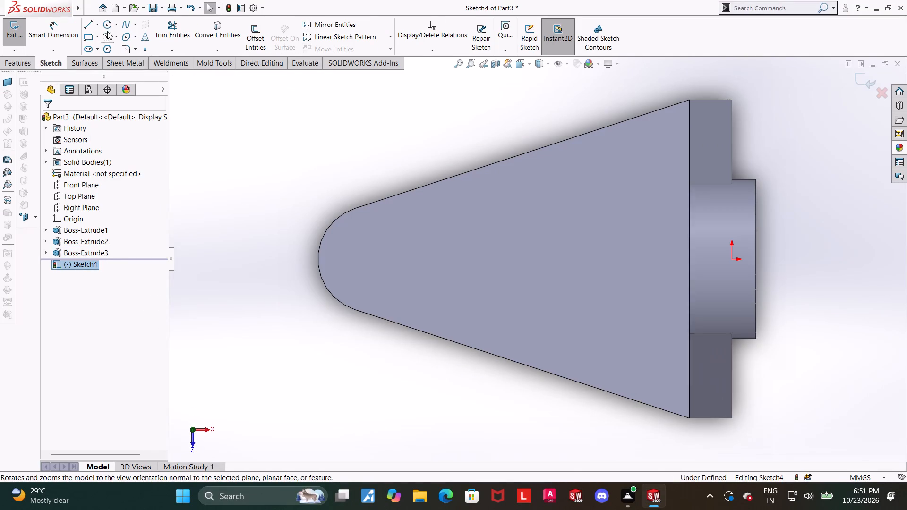
left_click(107, 26)
left_click(369, 259)
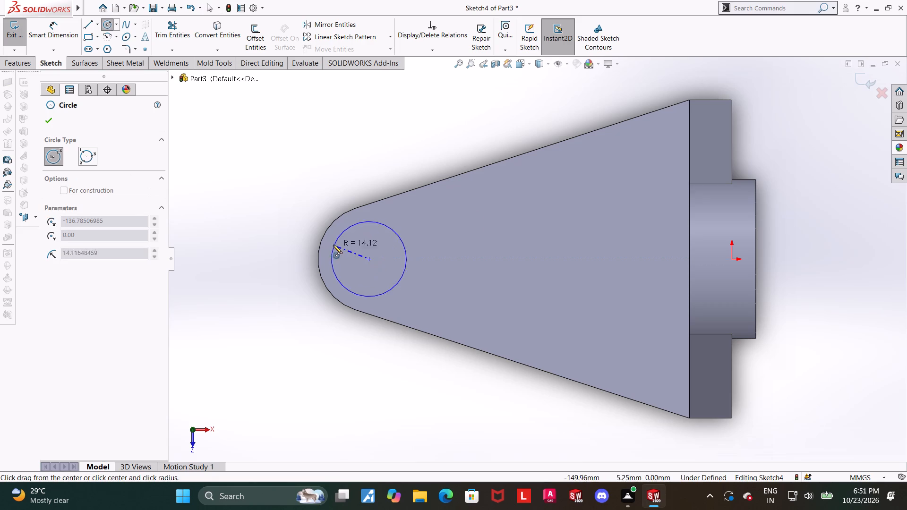
left_click(323, 240)
key("Escape")
key("Escape")
key("Escape")
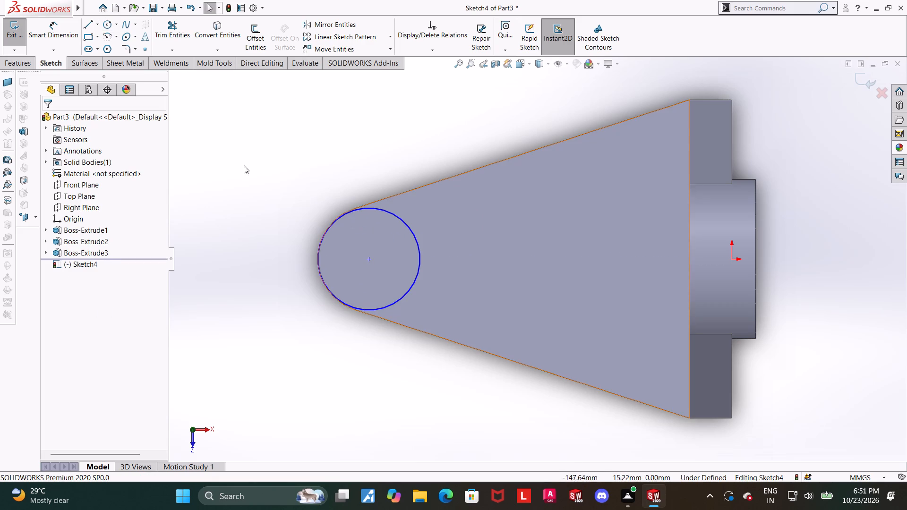
Set the diameter of the new circle at the arm's rounded end to 40 mm.
left_click(51, 29)
left_click(347, 212)
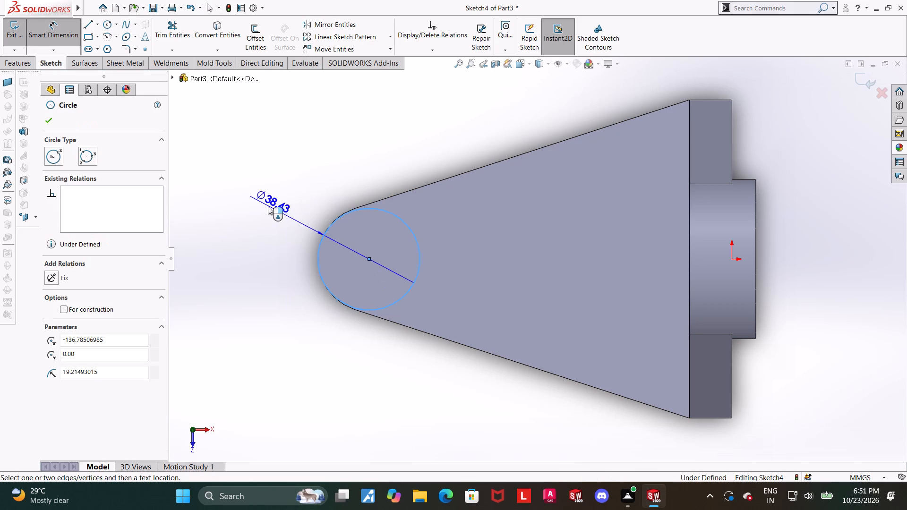
left_click(268, 206)
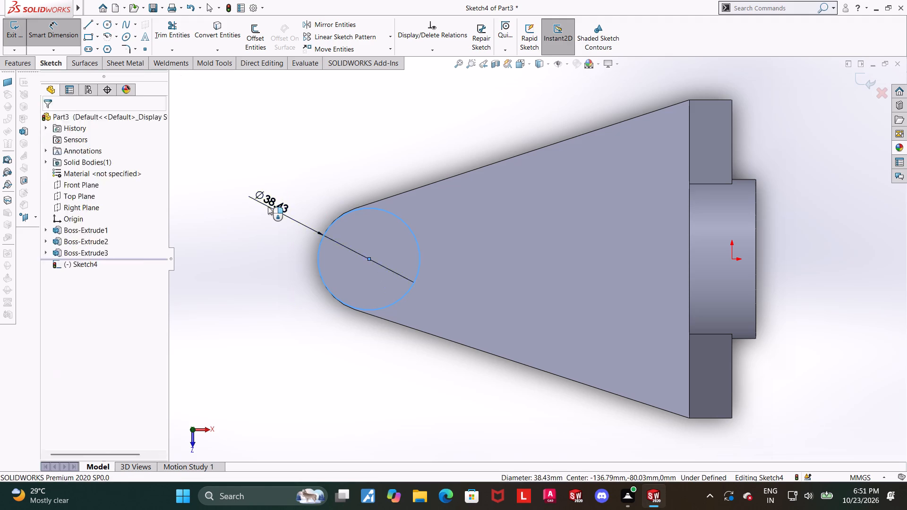
key("4")
key("0")
key("Return")
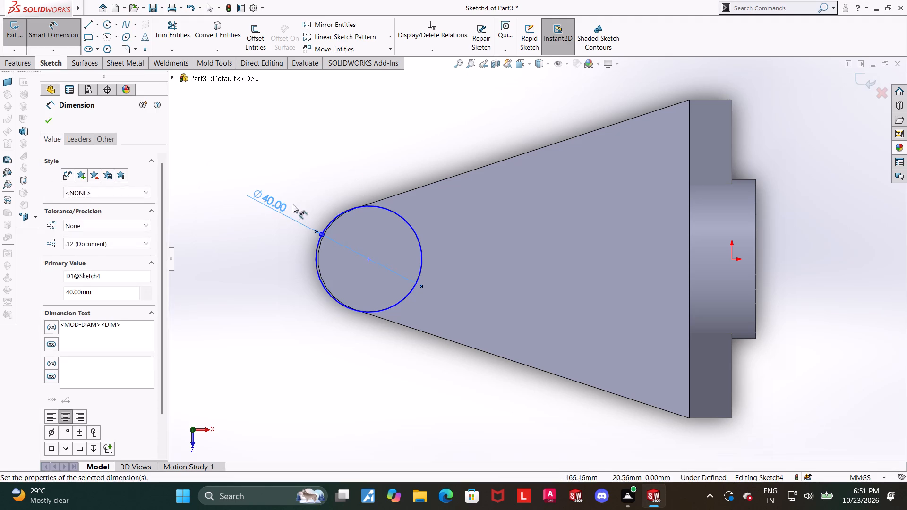
key("Escape")
left_click(358, 164)
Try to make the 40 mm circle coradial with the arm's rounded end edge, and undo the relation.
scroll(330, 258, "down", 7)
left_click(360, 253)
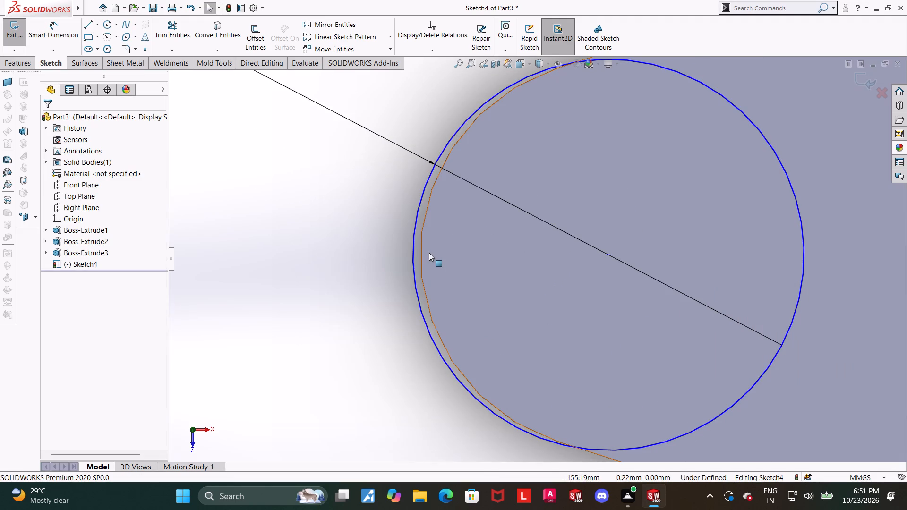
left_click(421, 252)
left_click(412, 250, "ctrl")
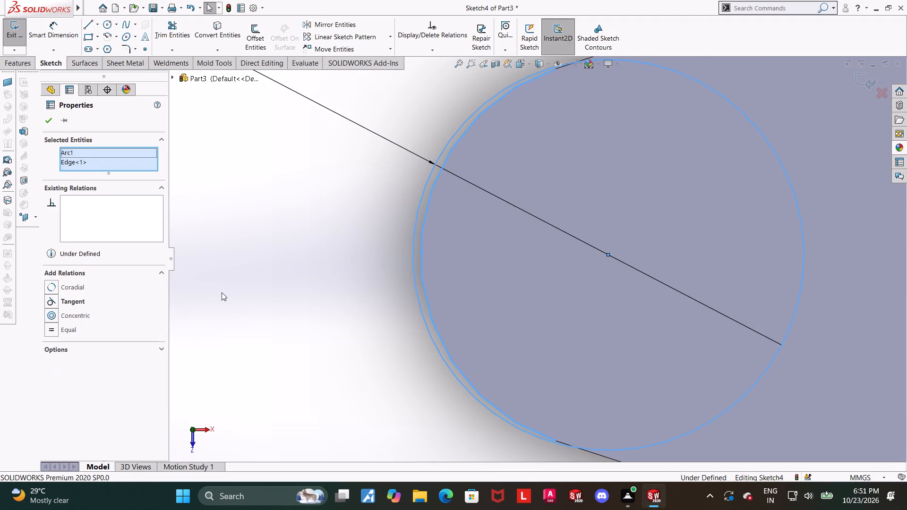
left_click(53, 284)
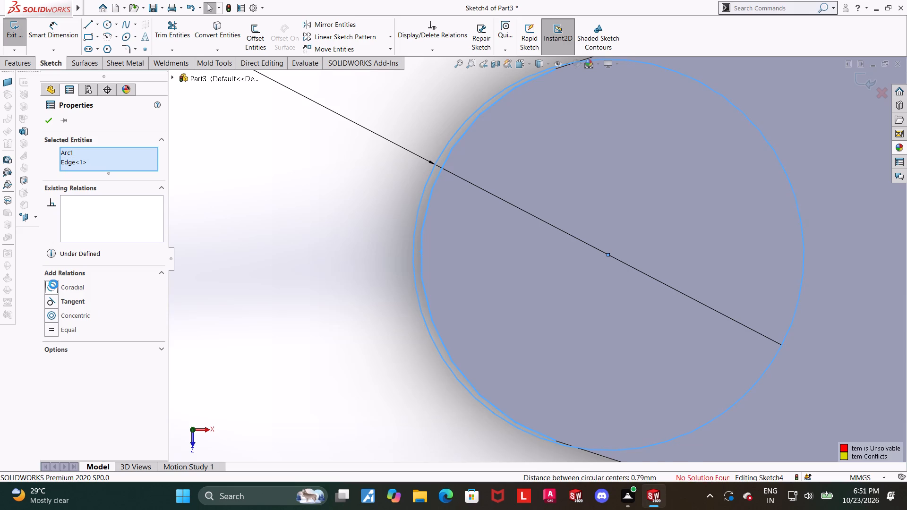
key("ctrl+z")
Delete the 40 mm diameter dimension from the circle at the arm's rounded end.
scroll(267, 275, "up", 5)
left_click(378, 221)
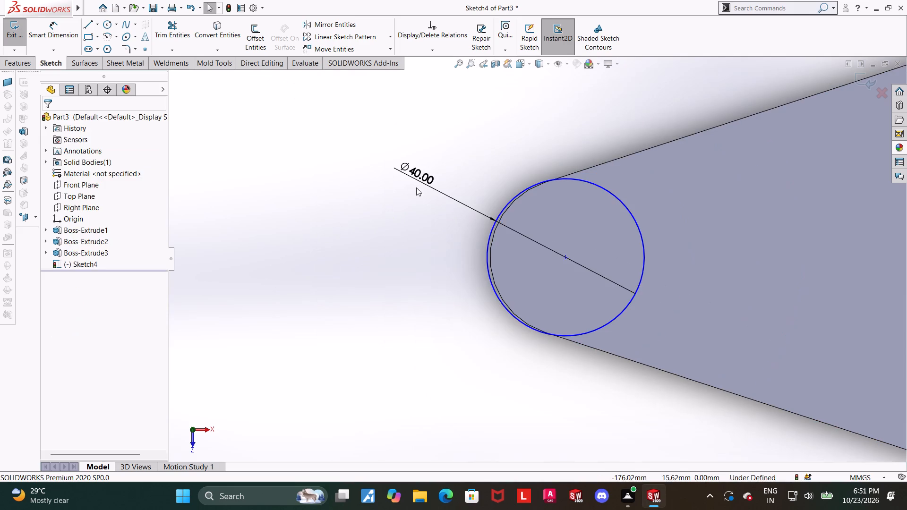
right_click(418, 175)
left_click(448, 309)
left_click(448, 301)
Make the sketched circle coradial with the arm's rounded end edge.
scroll(457, 289, "down", 3)
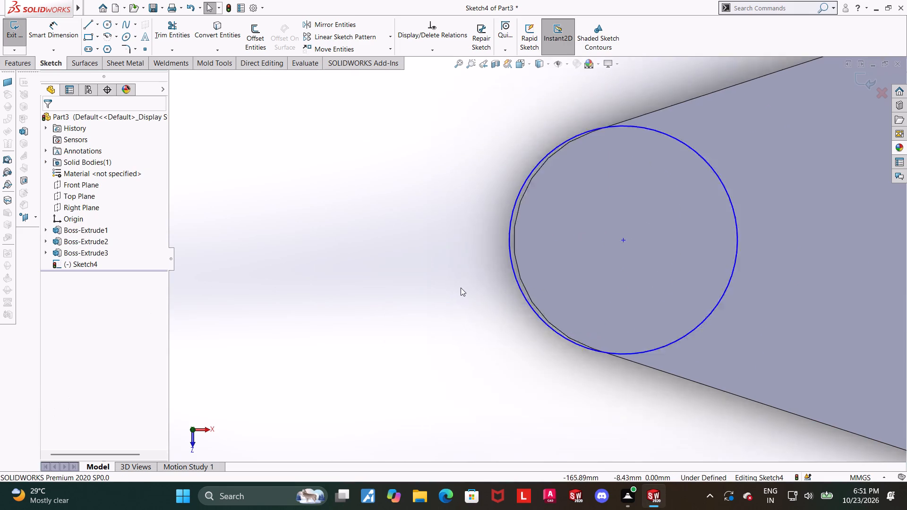
scroll(461, 288, "down", 1)
left_click(551, 249)
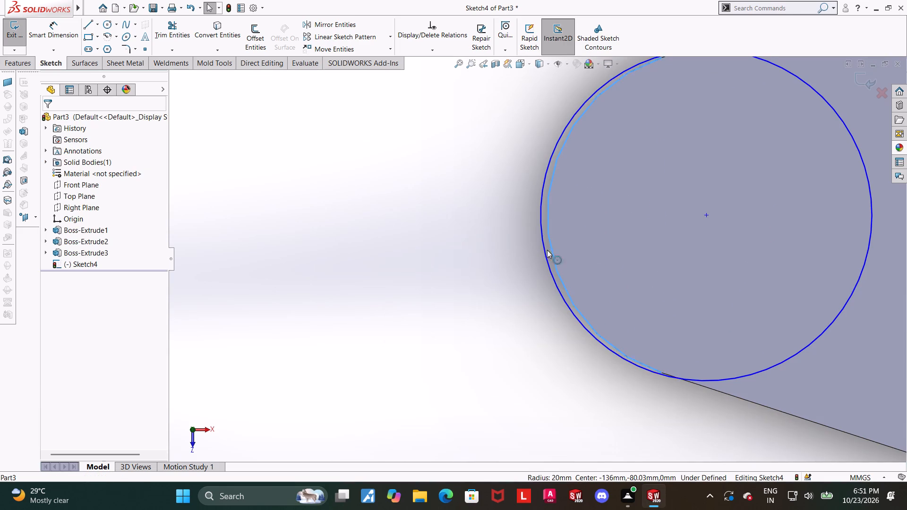
left_click(543, 254, "ctrl")
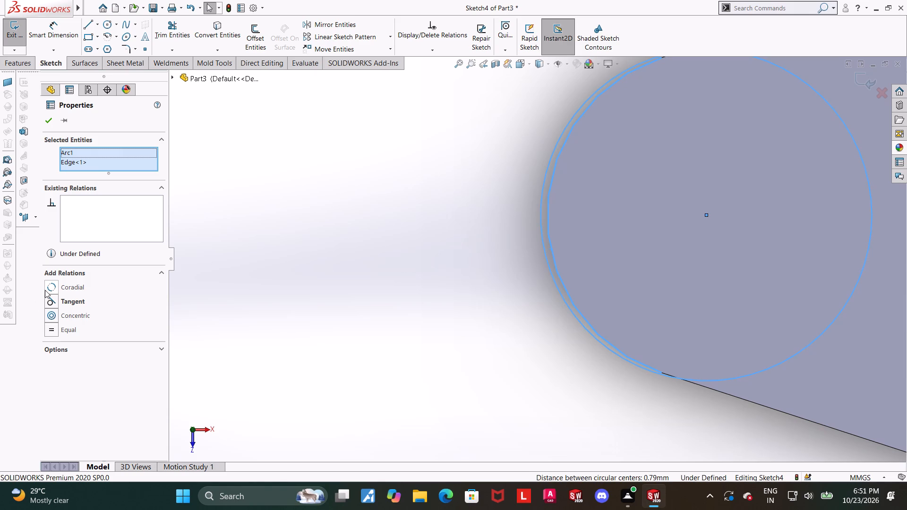
left_click(48, 290)
scroll(384, 295, "up", 7)
left_click(696, 384)
scroll(710, 345, "up", 2)
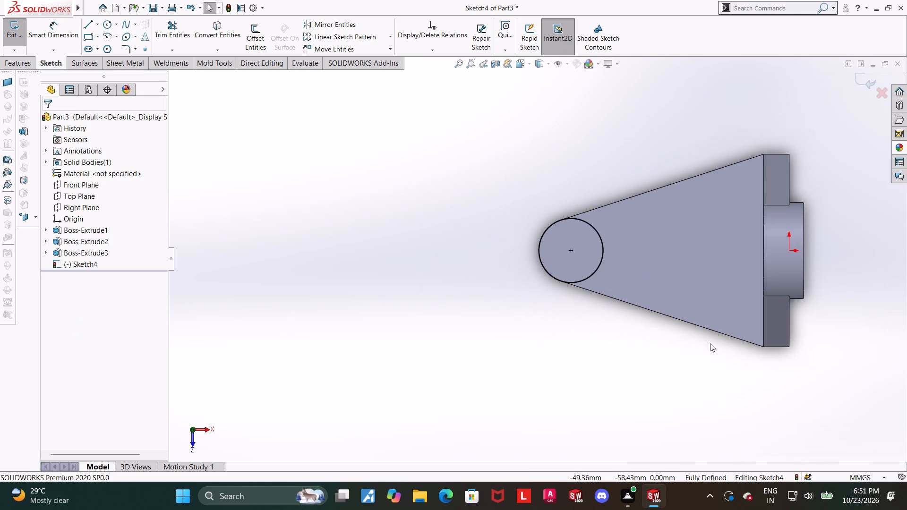
Examine the sketched circle, tapered arm and plate from a tilted view.
scroll(766, 304, "down", 3)
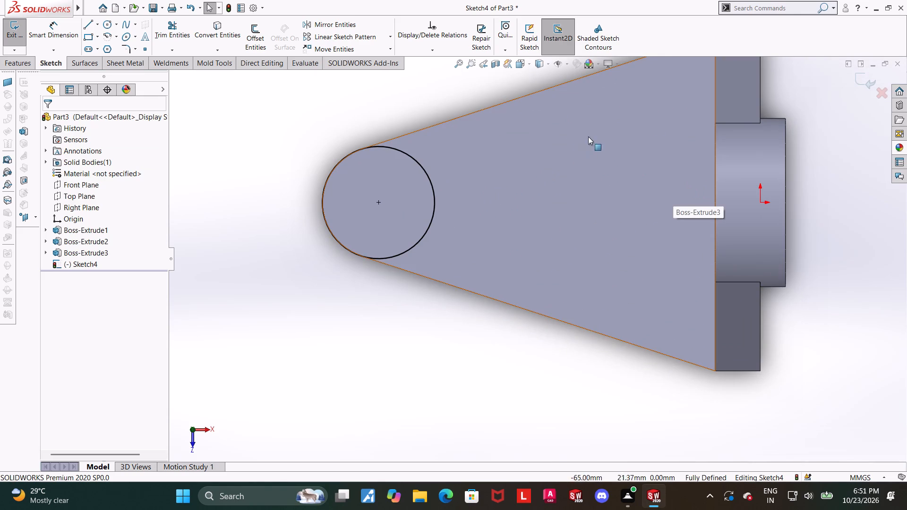
scroll(630, 127, "up", 2)
scroll(716, 140, "down", 2)
middle_click_drag(436, 226, 439, 148)
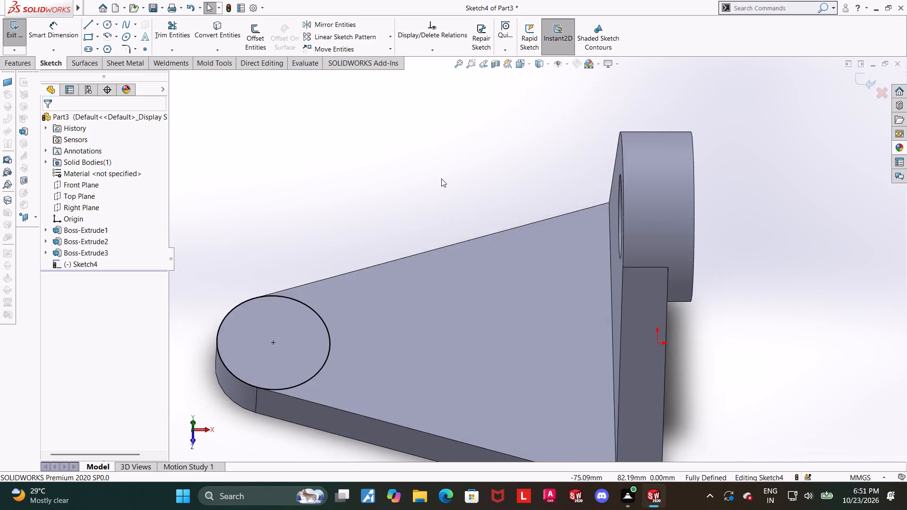
scroll(441, 217, "up", 3)
scroll(424, 267, "down", 3)
scroll(582, 304, "up", 3)
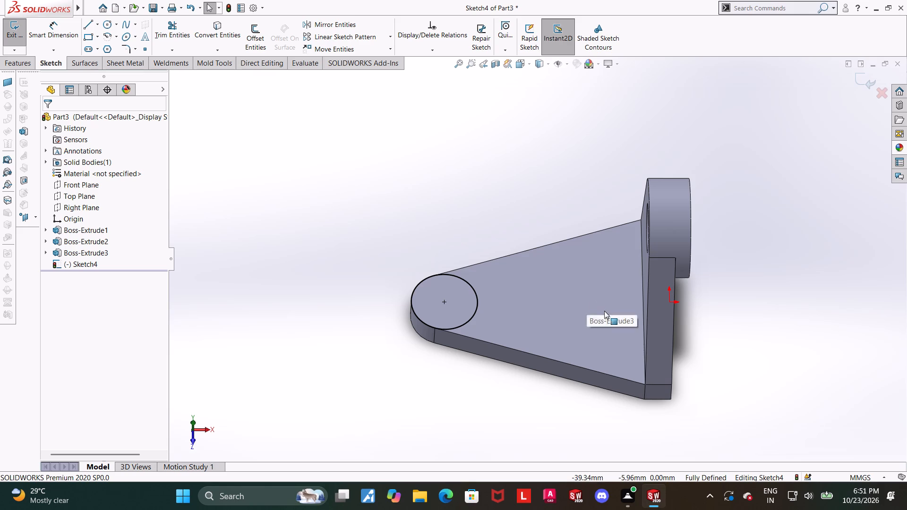
scroll(590, 317, "down", 1)
scroll(531, 291, "down", 3)
middle_click(531, 292)
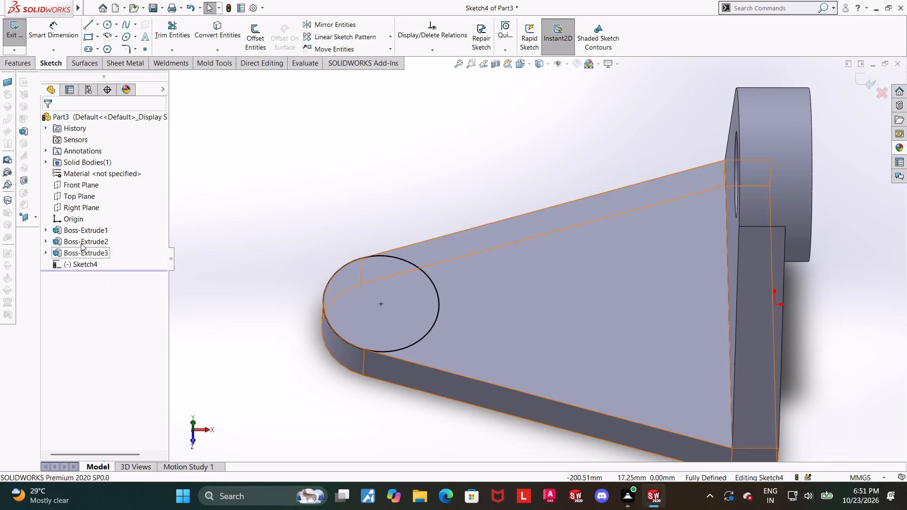
Exit the sketch and extrude the end circle upward as a blind boss with a 21-16 (5 mm) depth, merged with the arm.
left_click(851, 79)
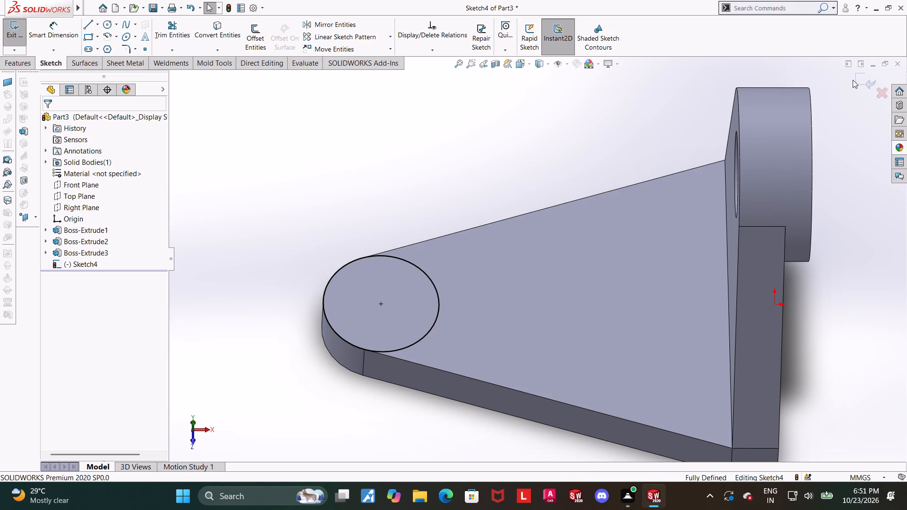
left_click(856, 81)
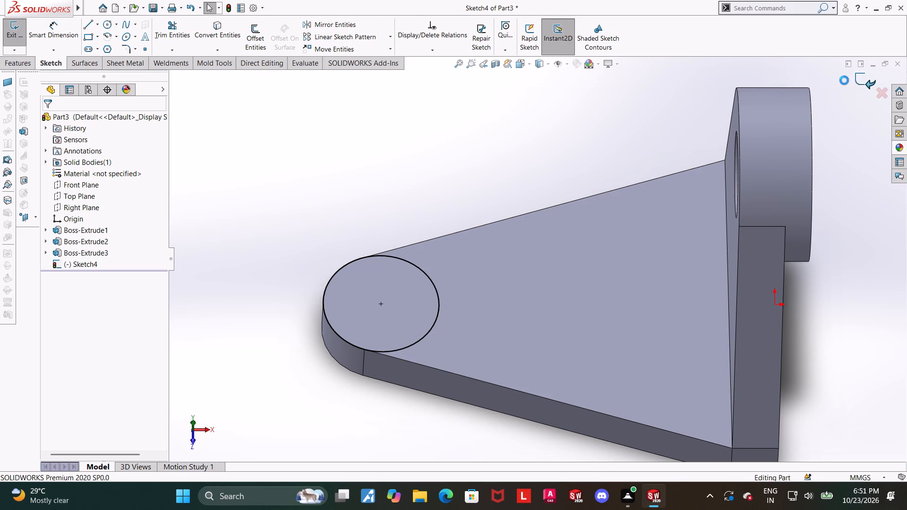
left_click(20, 32)
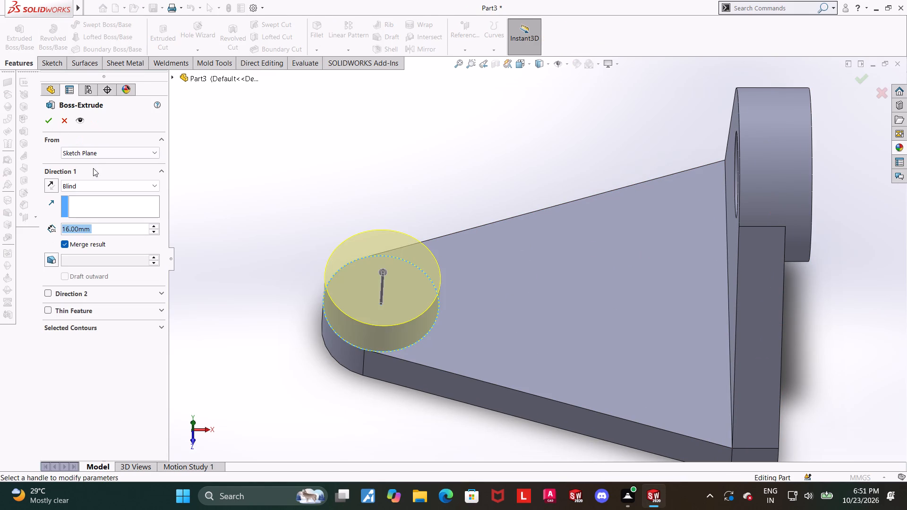
left_click(91, 181)
left_click(300, 214)
left_click_drag(113, 223, 77, 225)
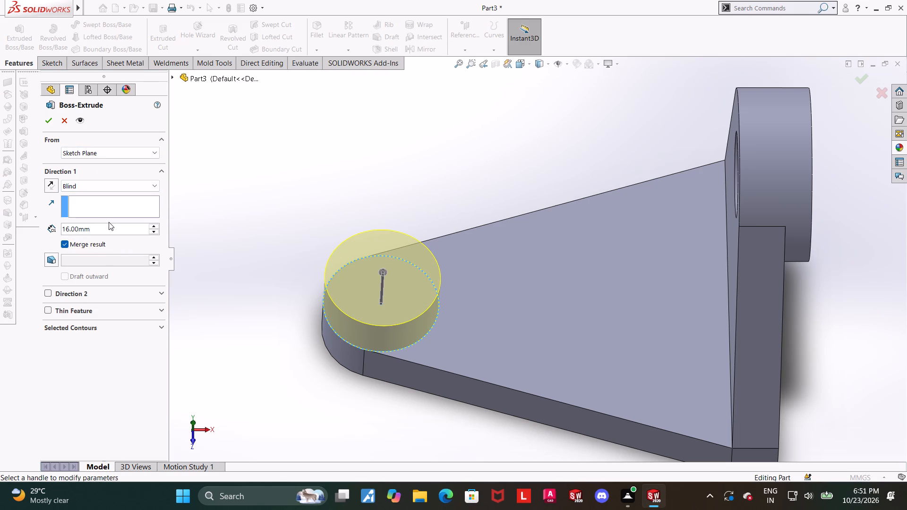
left_click(110, 229)
left_click_drag(109, 230, 24, 235)
type("21-16")
key("Return")
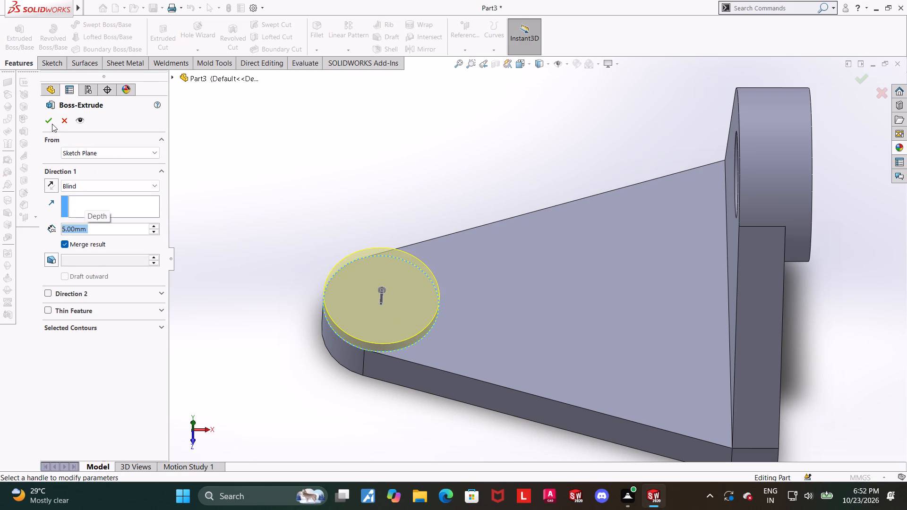
left_click(44, 122)
left_click(193, 210)
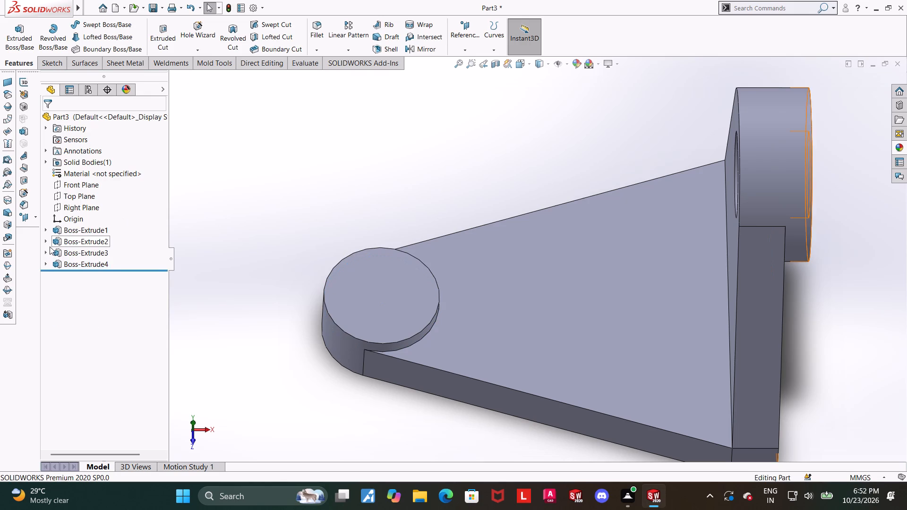
Reopen the tapered arm's profile sketch and draw a circle about 18 mm in diameter on the end arc's centre.
left_click(48, 250)
left_click(72, 263)
left_click(81, 238)
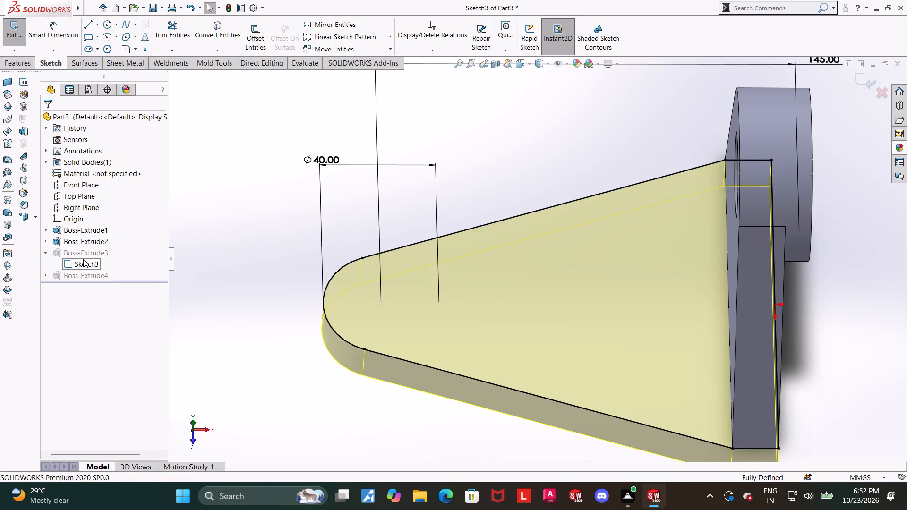
left_click(83, 259)
left_click(109, 248)
left_click(105, 27)
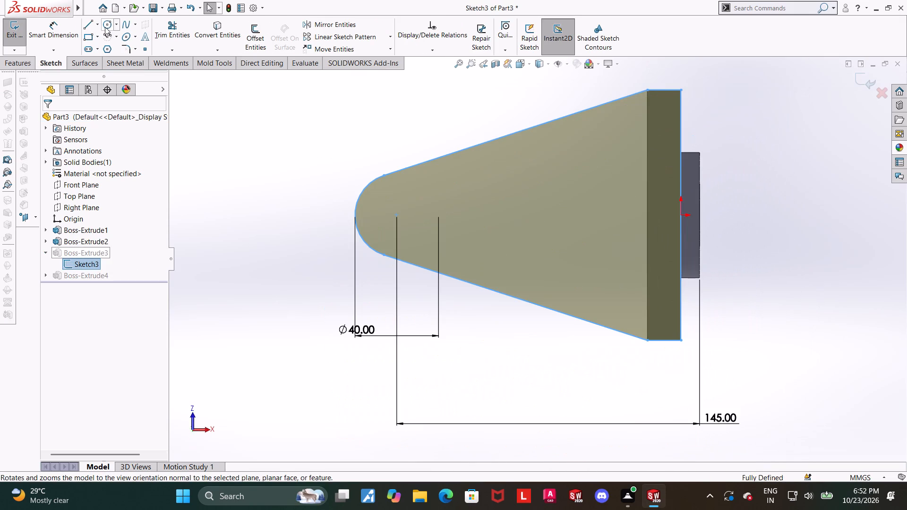
scroll(422, 149, "down", 2)
left_click(397, 258)
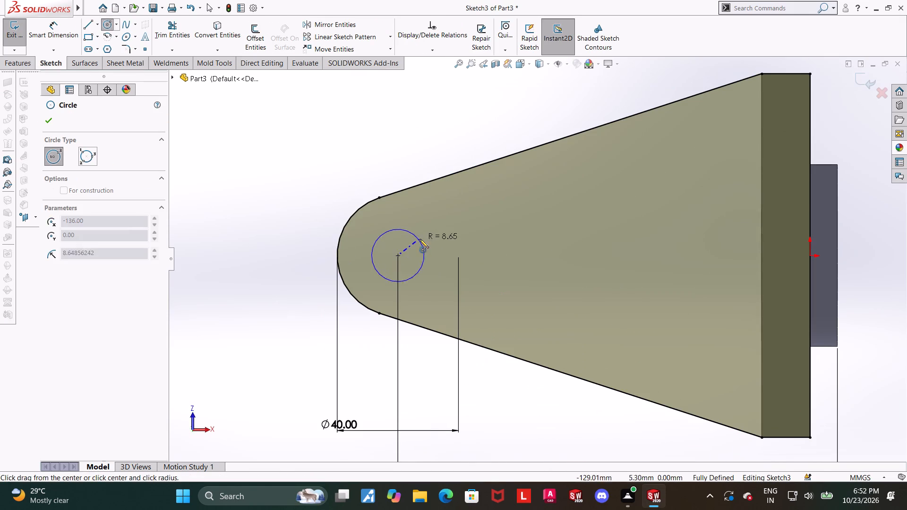
left_click(419, 239)
key("Escape")
Dimension the new circle's diameter at 18 mm and exit the arm's profile sketch.
left_click(69, 25)
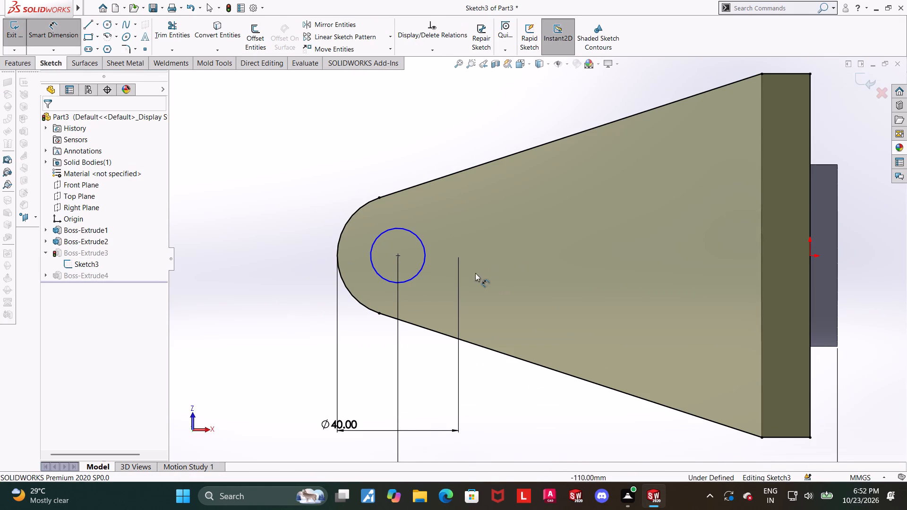
left_click(421, 247)
left_click(392, 137)
type("18")
key("Return")
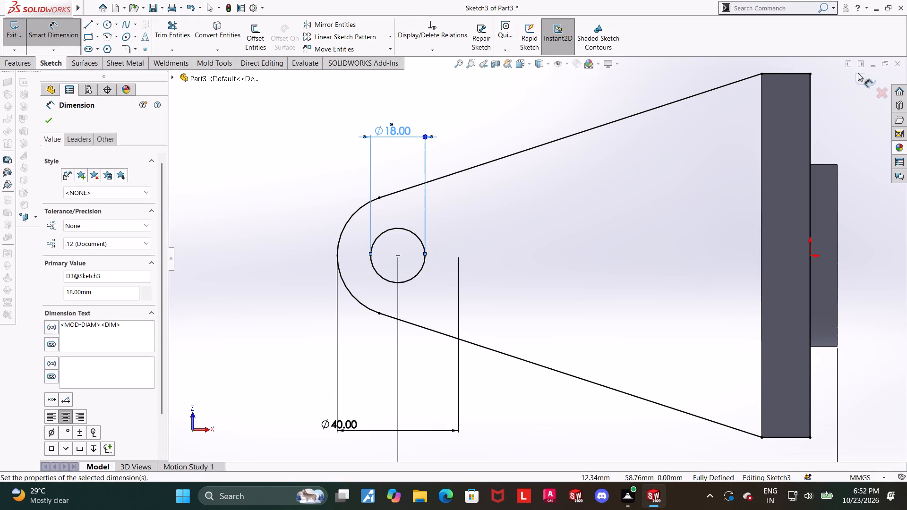
left_click(858, 72)
Examine the arm's end hole and raised boss from below and above.
scroll(709, 223, "up", 4)
middle_click_drag(546, 318, 549, 236)
left_click(538, 299)
middle_click_drag(548, 240, 551, 255)
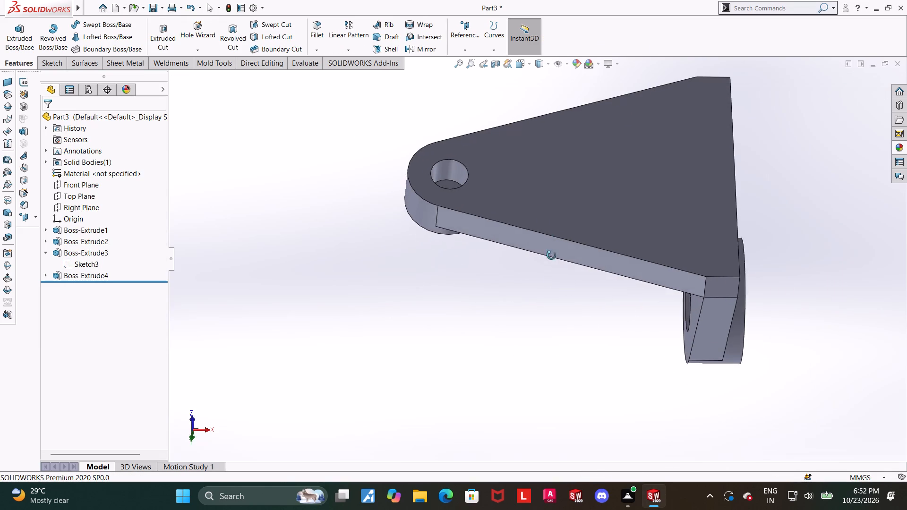
middle_click_drag(551, 255, 553, 363)
middle_click_drag(551, 196, 538, 419)
middle_click_drag(539, 345, 590, 390)
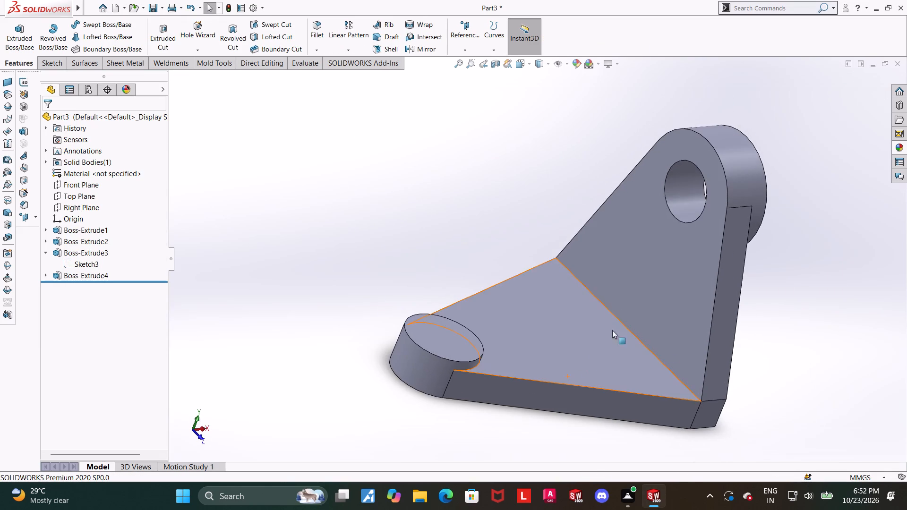
scroll(674, 351, "up", 2)
scroll(642, 337, "down", 2)
middle_click_drag(512, 301, 496, 293)
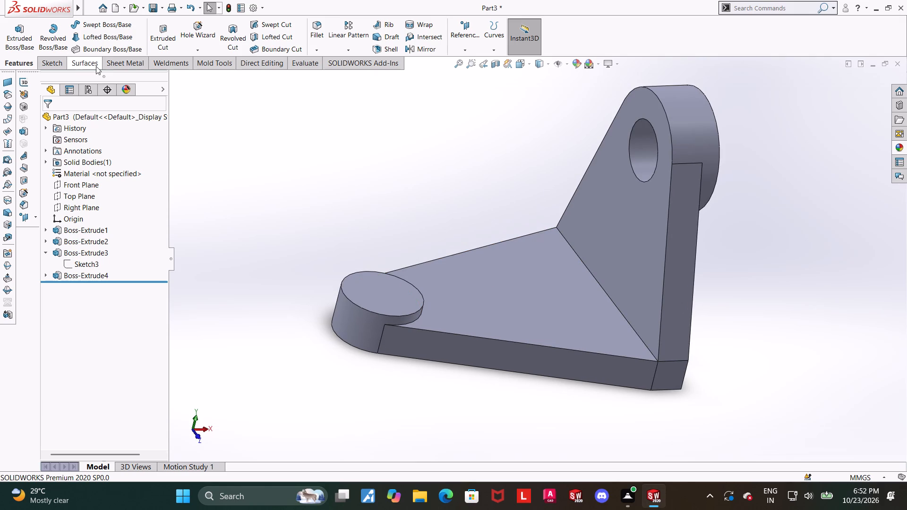
Reopen the raised end boss's sketch and draw a circle about 18 mm in diameter concentric with the outer circle.
left_click(47, 272)
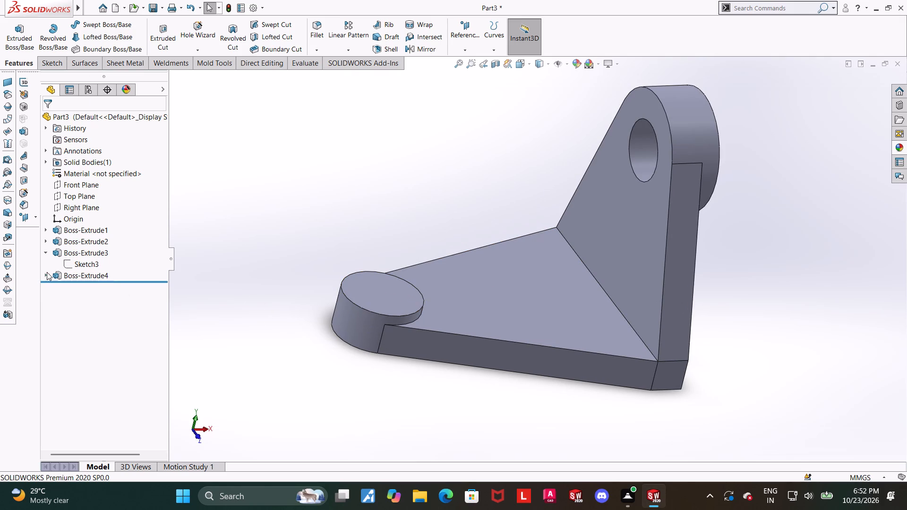
left_click(48, 255)
left_click(68, 280)
left_click(74, 272)
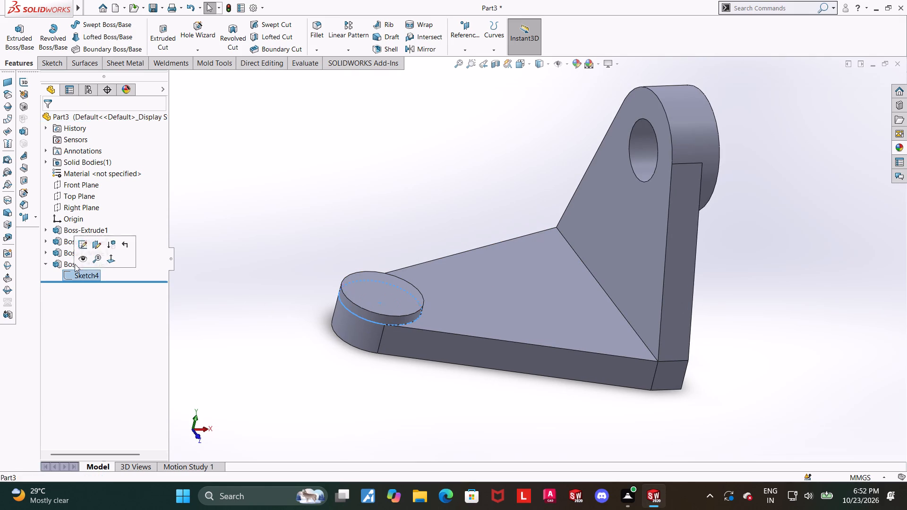
left_click(83, 241)
left_click(93, 273)
left_click(114, 261)
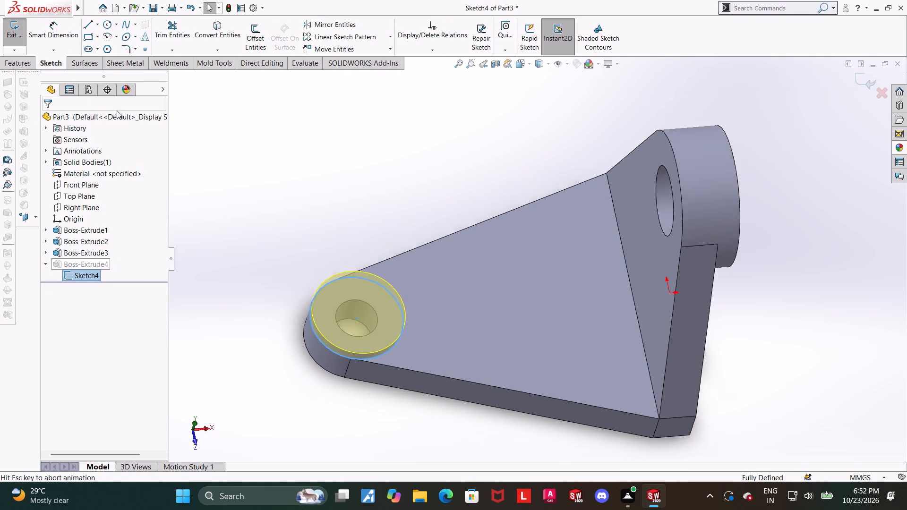
left_click(104, 25)
scroll(353, 212, "down", 2)
left_click(397, 278)
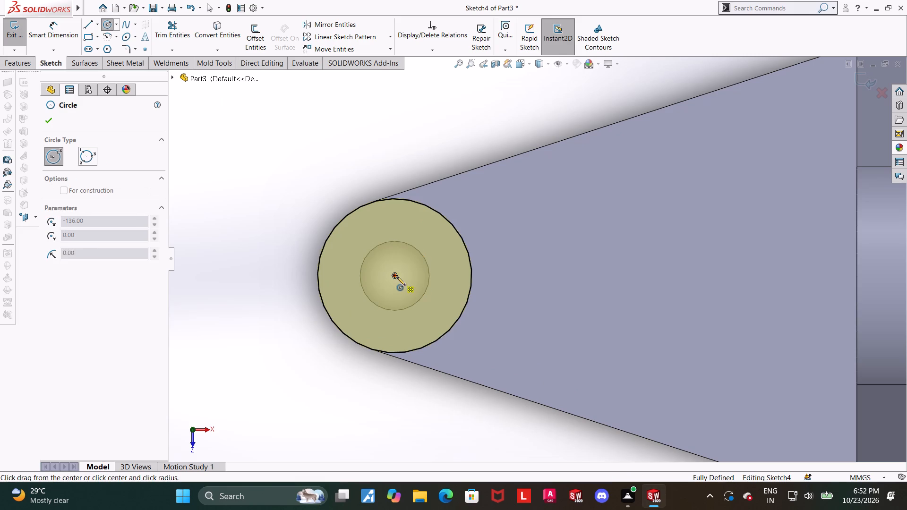
left_click(422, 253)
key("Escape")
key("Escape")
Dimension the inner circle of the end boss's sketch at 18 mm diameter and exit the sketch.
scroll(485, 262, "up", 3)
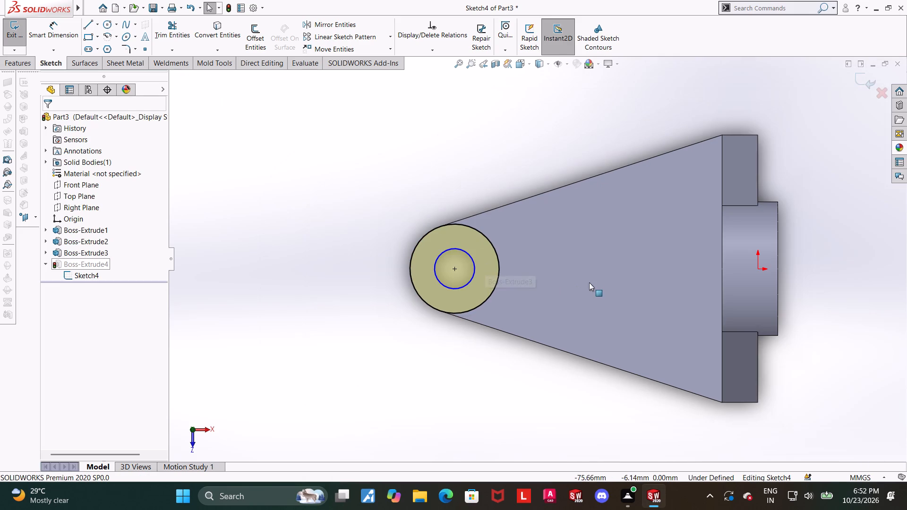
key("Escape")
left_click(883, 280)
scroll(803, 304, "down", 3)
scroll(342, 228, "up", 4)
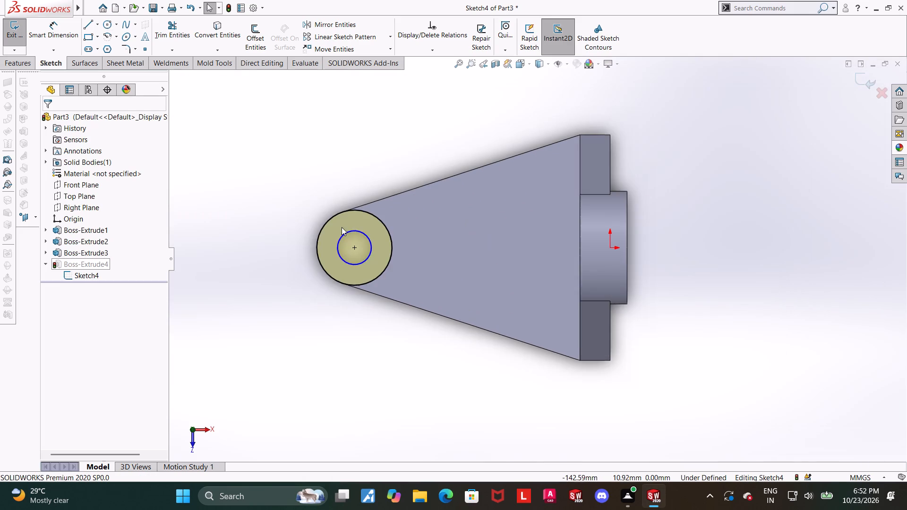
key("Escape")
scroll(342, 227, "down", 3)
left_click(72, 30)
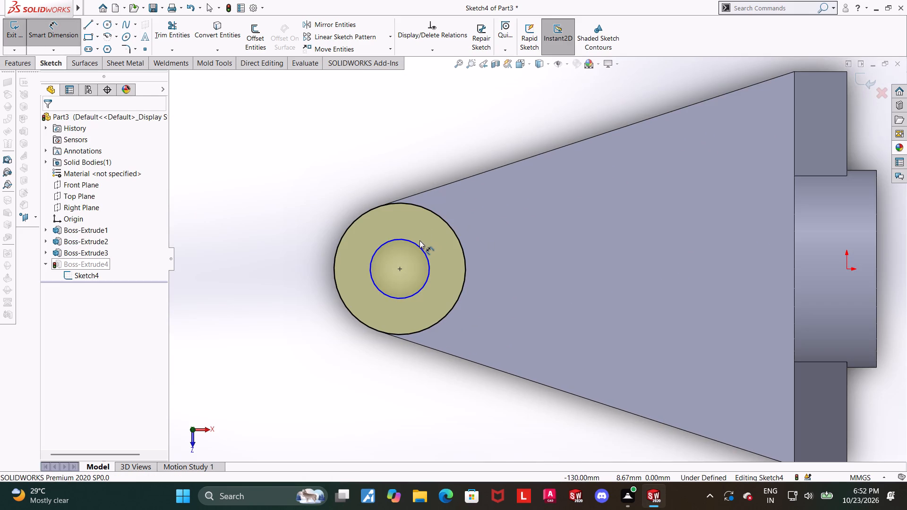
left_click(412, 240)
left_click(402, 168)
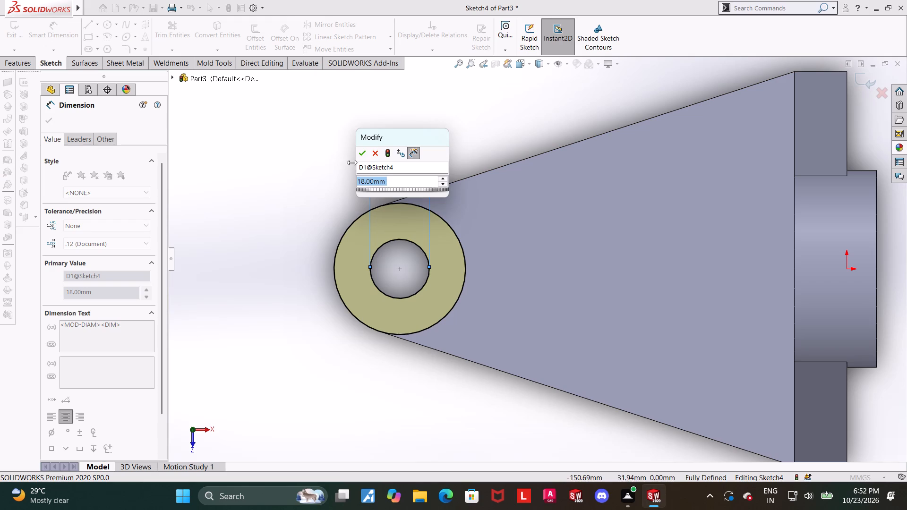
left_click(364, 158)
left_click(865, 76)
scroll(719, 209, "up", 5)
middle_click_drag(667, 331, 665, 286)
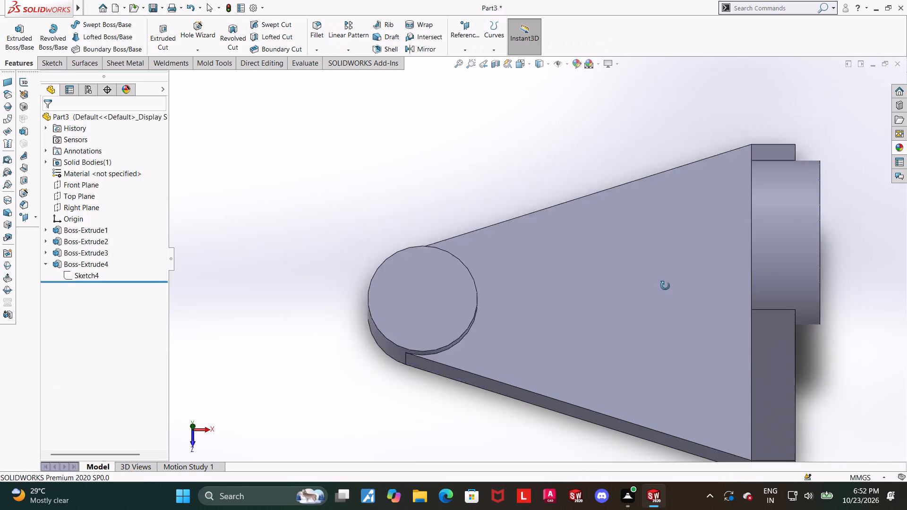
Reopen the raised end boss's extrusion and reapply it with the updated two-circle sketch.
middle_click_drag(665, 286, 667, 260)
left_click(103, 261)
left_click(110, 235)
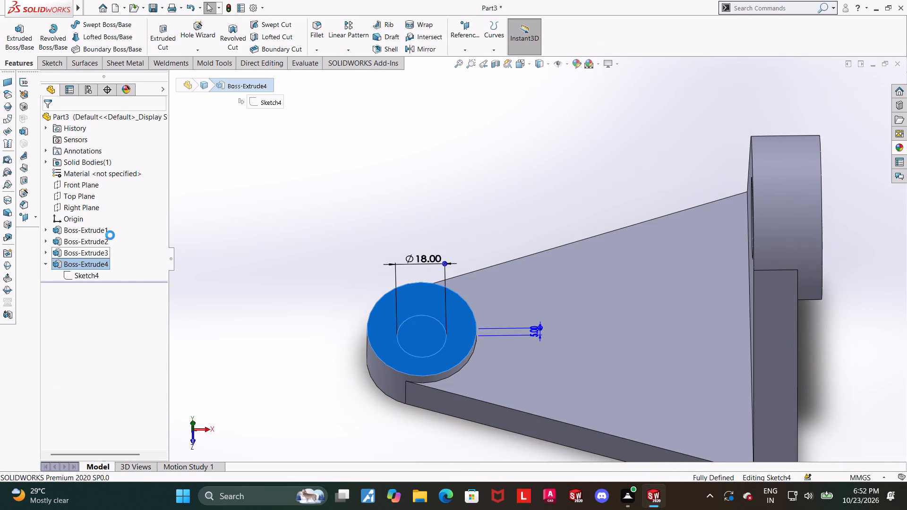
left_click(53, 123)
left_click(274, 277)
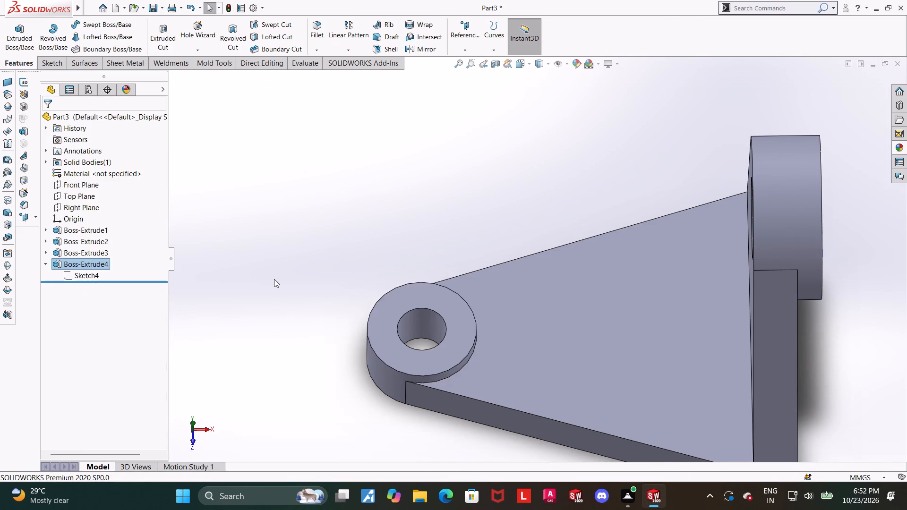
Examine the bracket's arm, plate and both bosses from several sides.
scroll(286, 283, "up", 6)
scroll(577, 300, "down", 3)
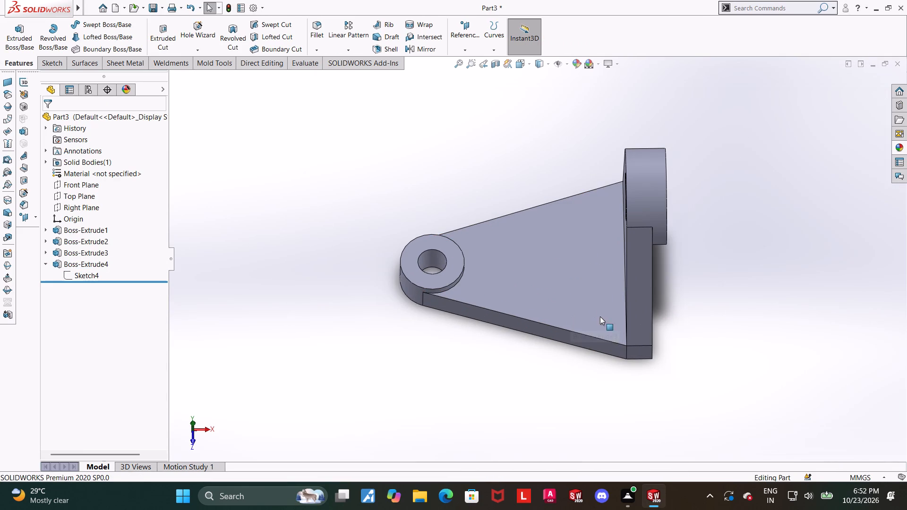
scroll(600, 316, "up", 2)
middle_click_drag(625, 294, 691, 302)
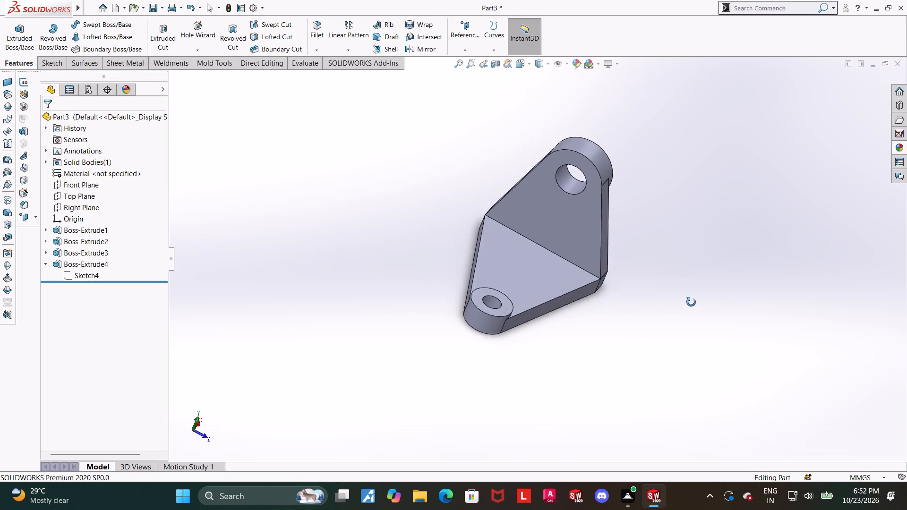
middle_click_drag(691, 302, 659, 244)
scroll(564, 208, "down", 3)
middle_click_drag(609, 251, 588, 255)
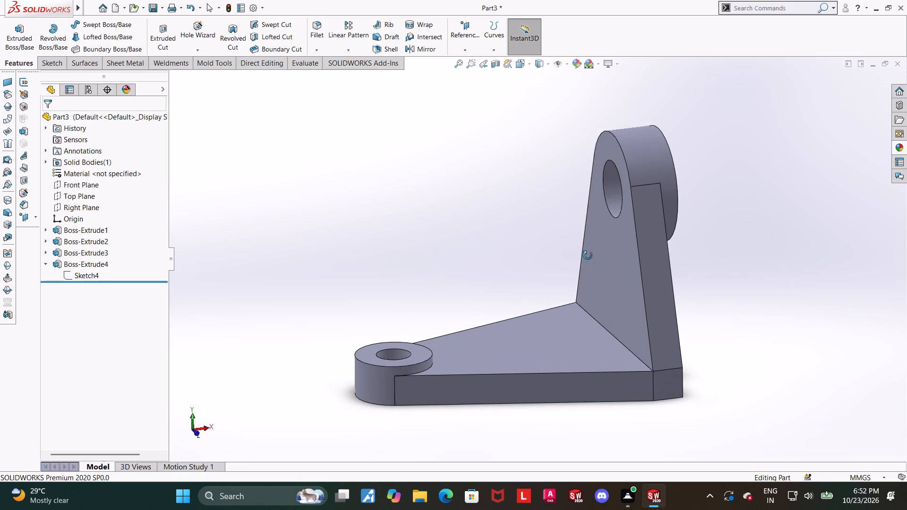
middle_click_drag(588, 255, 590, 258)
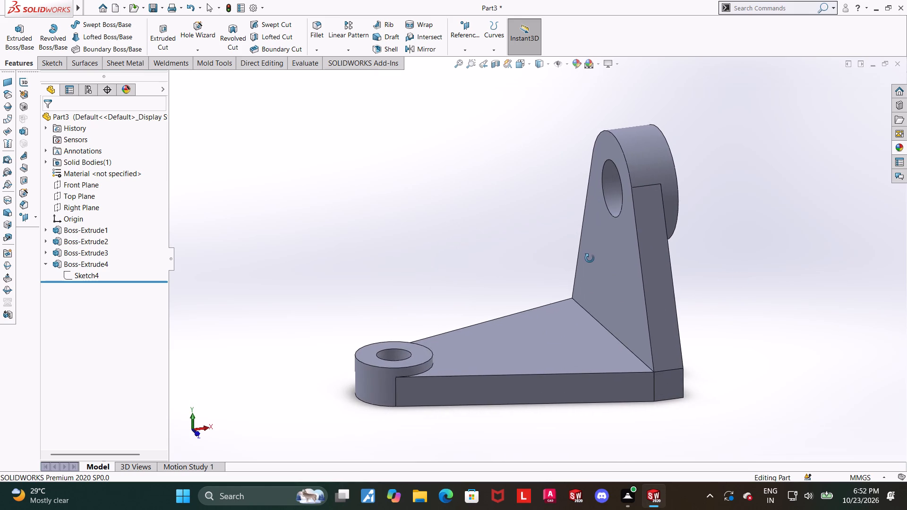
middle_click_drag(590, 258, 585, 253)
Start a sketch on the Front Plane and draw a circle about 37 mm in diameter above the arm, clear of the plate.
left_click(67, 185)
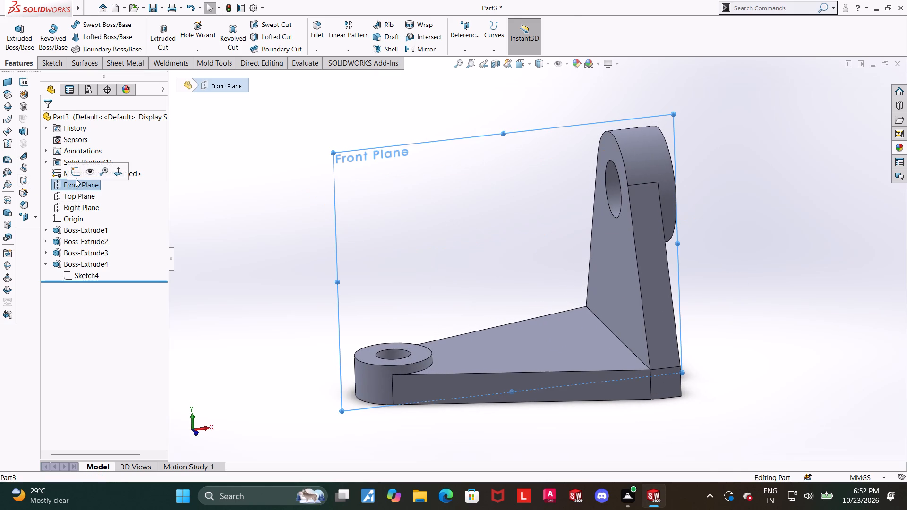
left_click(76, 175)
left_click(90, 284)
left_click(111, 272)
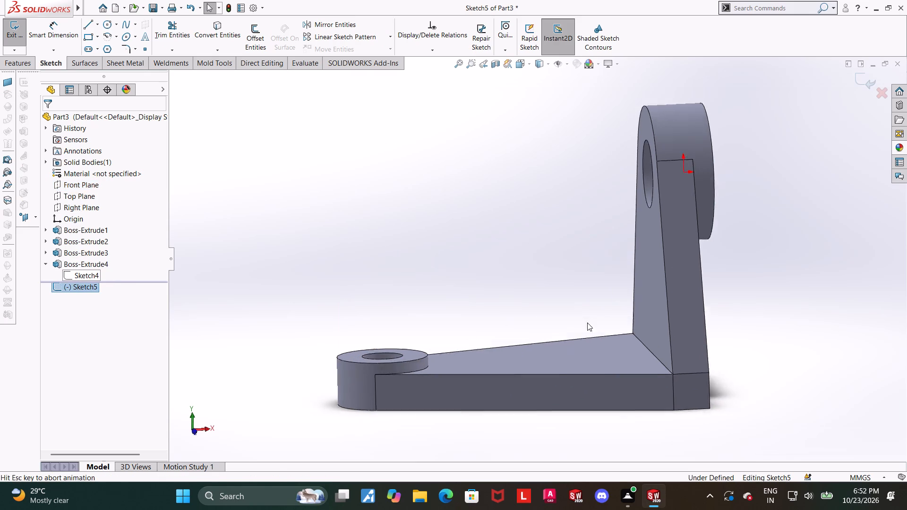
scroll(622, 331, "up", 1)
scroll(640, 300, "down", 1)
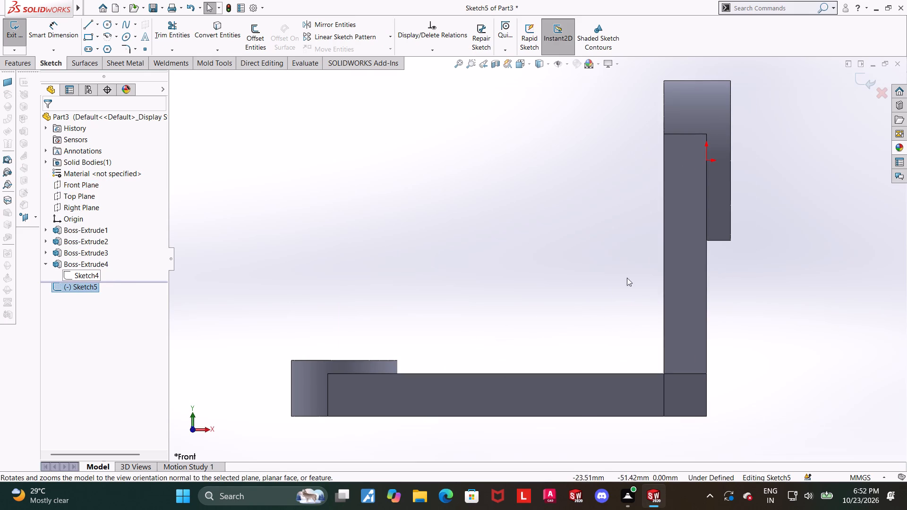
left_click(111, 25)
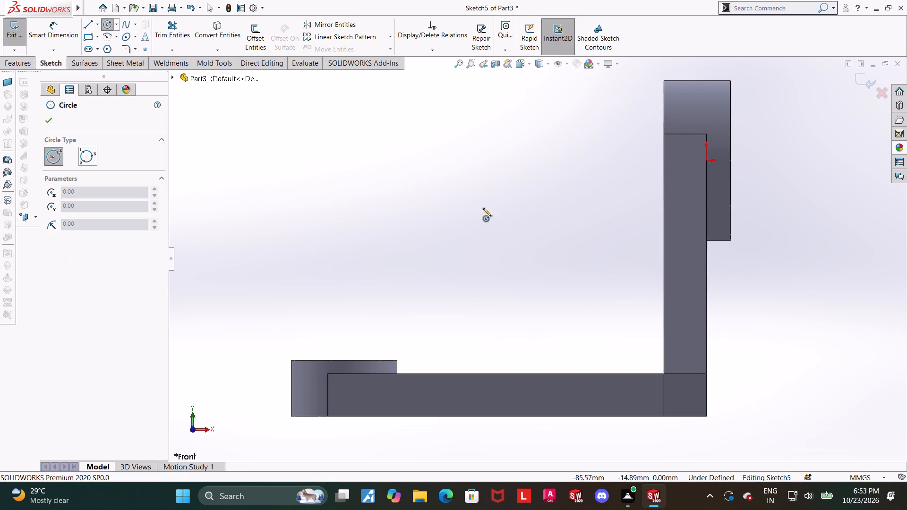
left_click(508, 231)
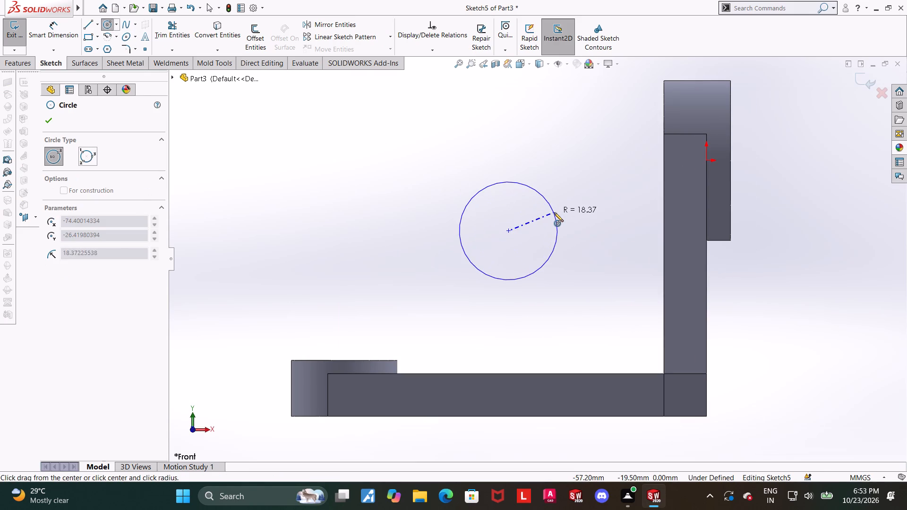
left_click(554, 212)
key("Escape")
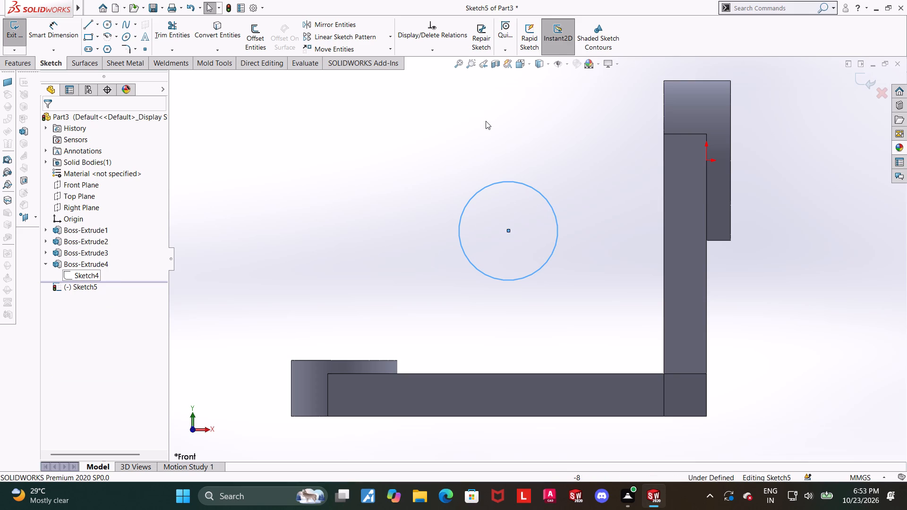
Dimension the new circle's diameter at 40 mm.
left_click(60, 28)
left_click(503, 183)
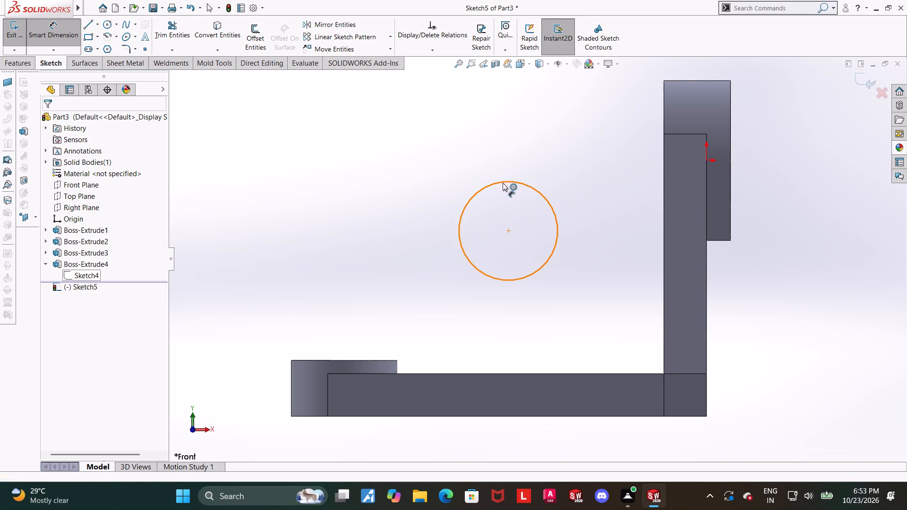
left_click(500, 131)
type("40")
key("Return")
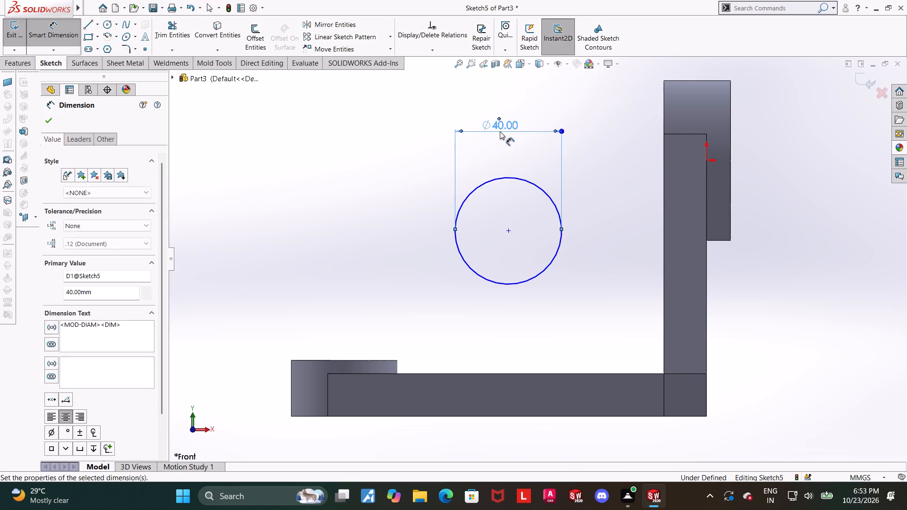
key("Escape")
key("Escape")
Dimension the circle's centre 75 mm horizontally from the outer face of the plate's ring boss.
left_click(65, 20)
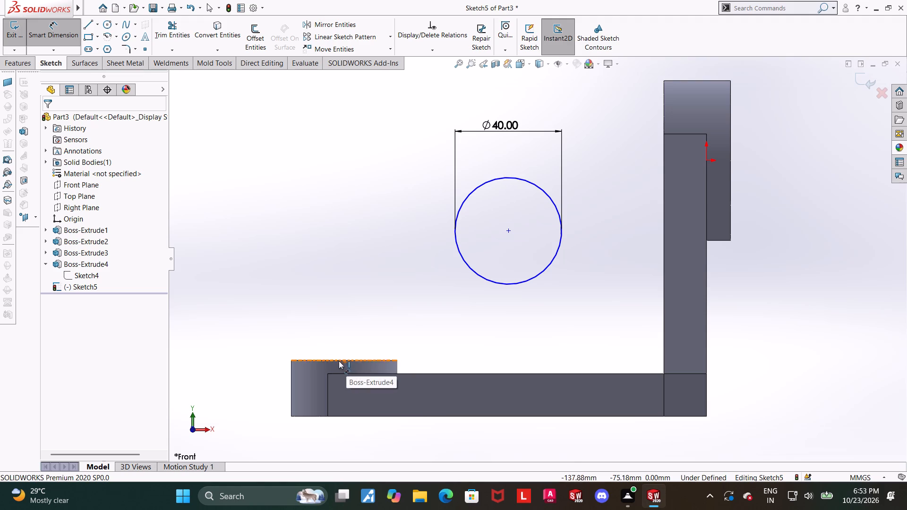
left_click(506, 231)
scroll(506, 231, "up", 2)
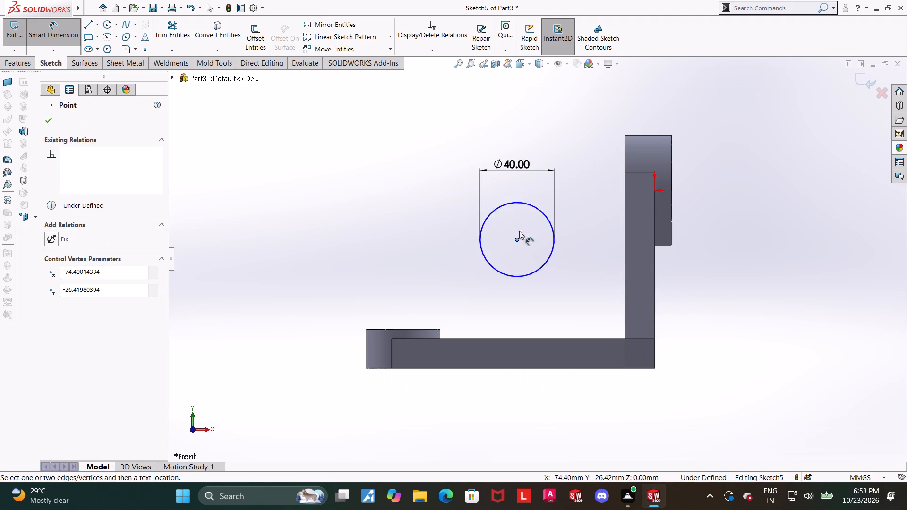
left_click(670, 185)
left_click(656, 111)
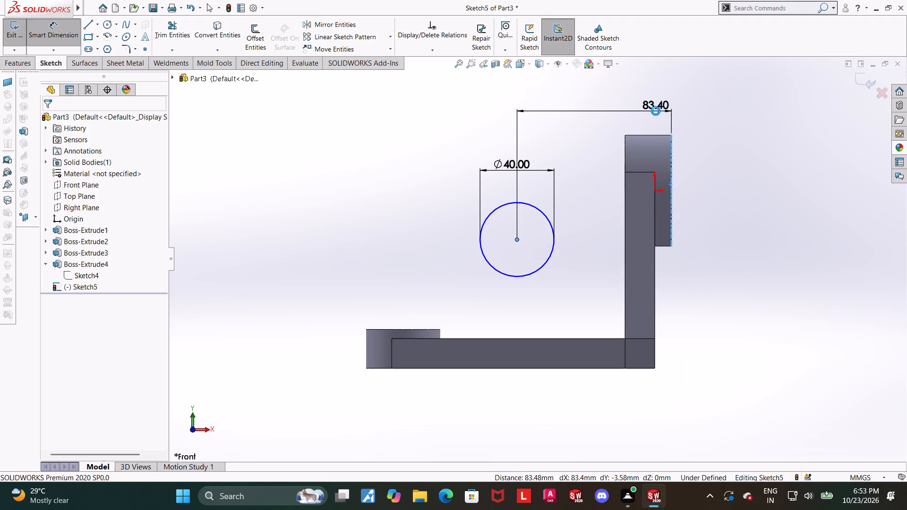
type("75")
key("Return")
key("Escape")
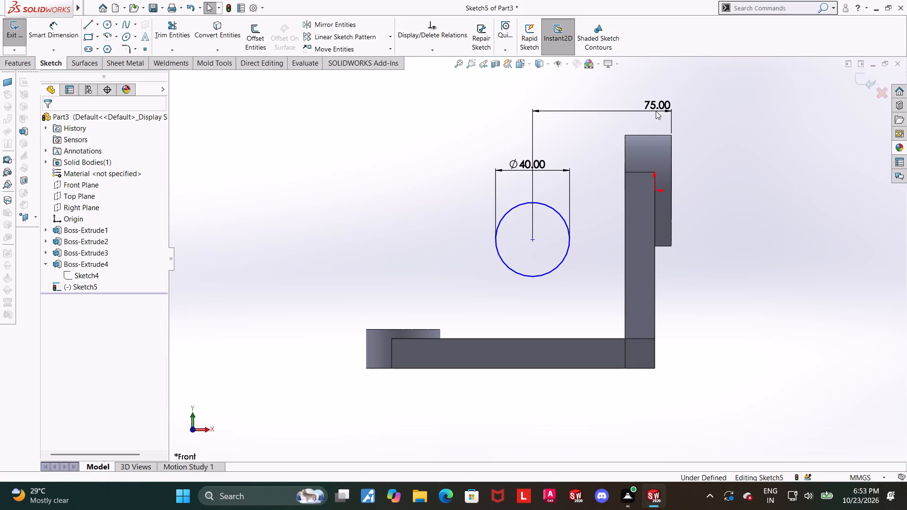
Dimension the circle's centre 45 mm above the arm's upper face.
left_click(34, 27)
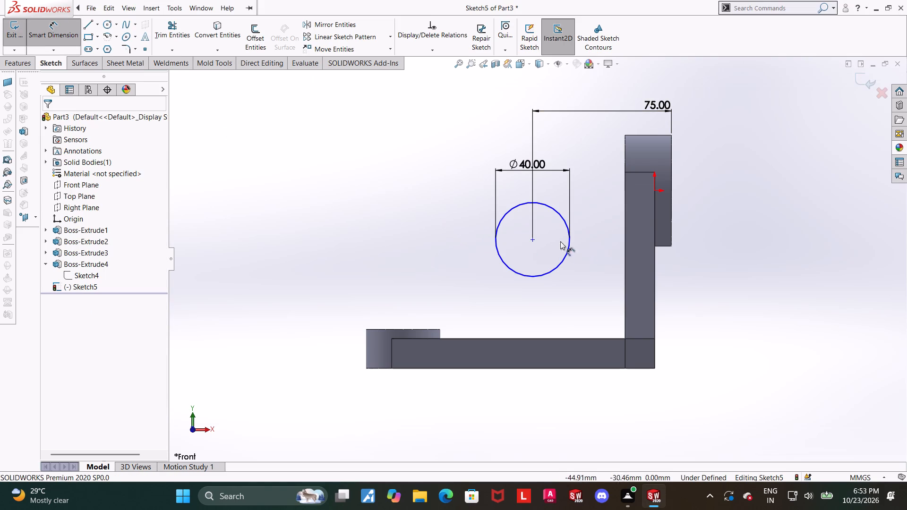
left_click(534, 240)
left_click(538, 339)
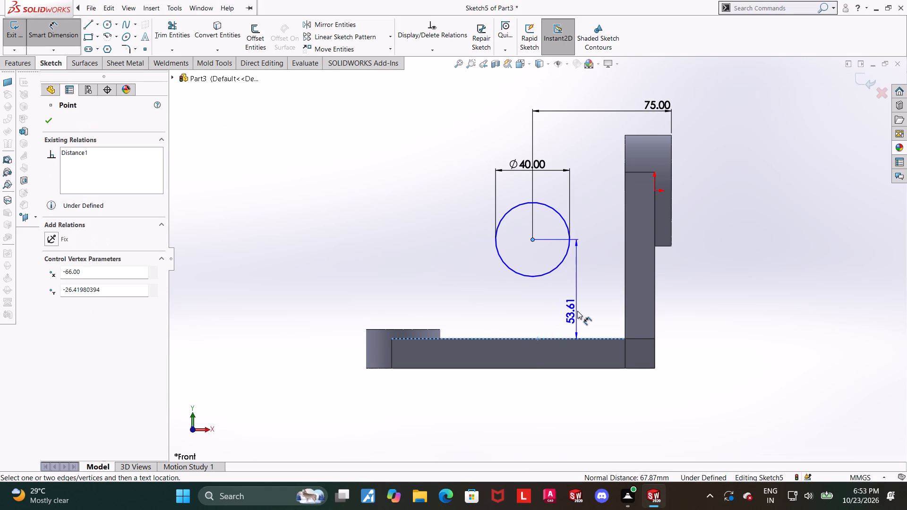
left_click(585, 311)
type("45")
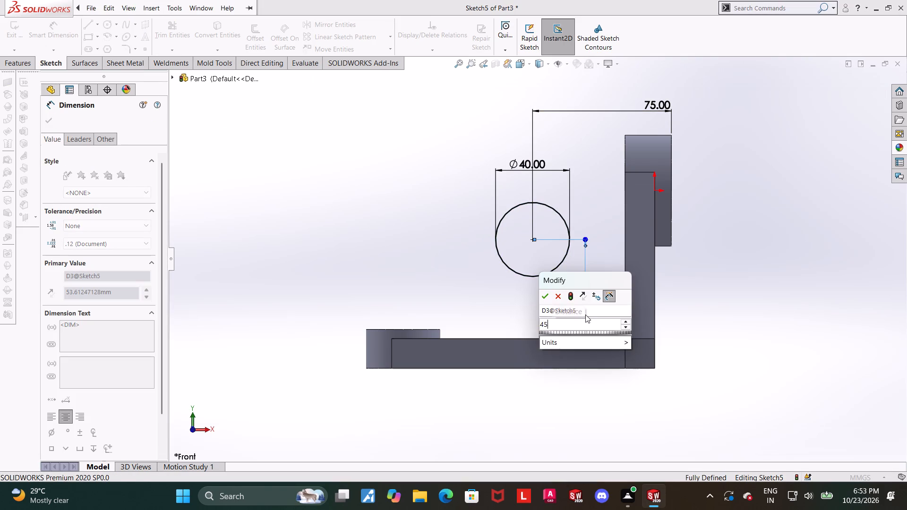
key("Return")
key("Escape")
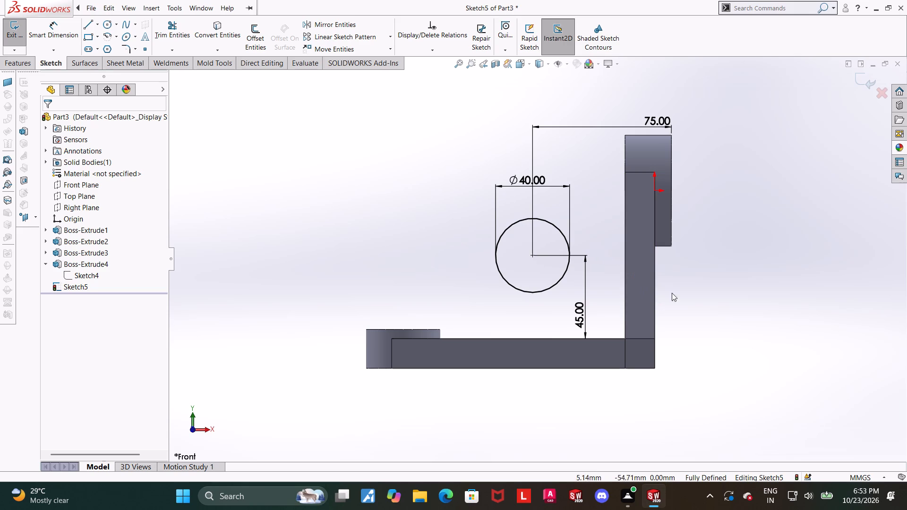
left_click(735, 305)
Draw a smaller circle concentric with the 40 mm circle and dimension its diameter at 16 mm.
scroll(650, 273, "down", 2)
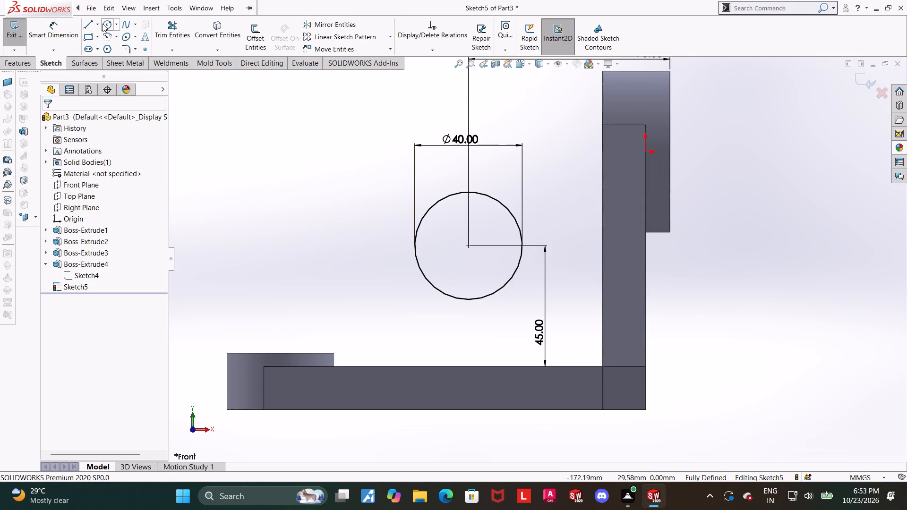
left_click(103, 23)
left_click(468, 245)
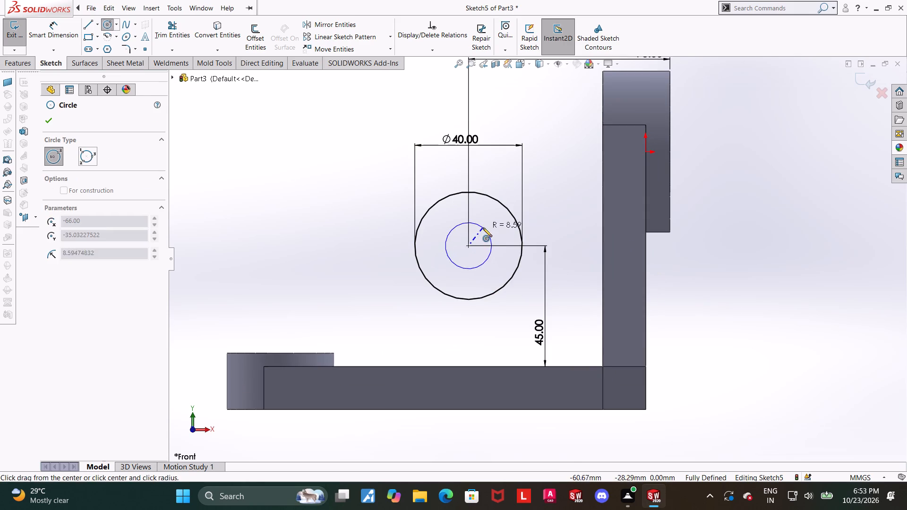
left_click(483, 228)
key("Escape")
left_click(63, 35)
left_click(451, 261)
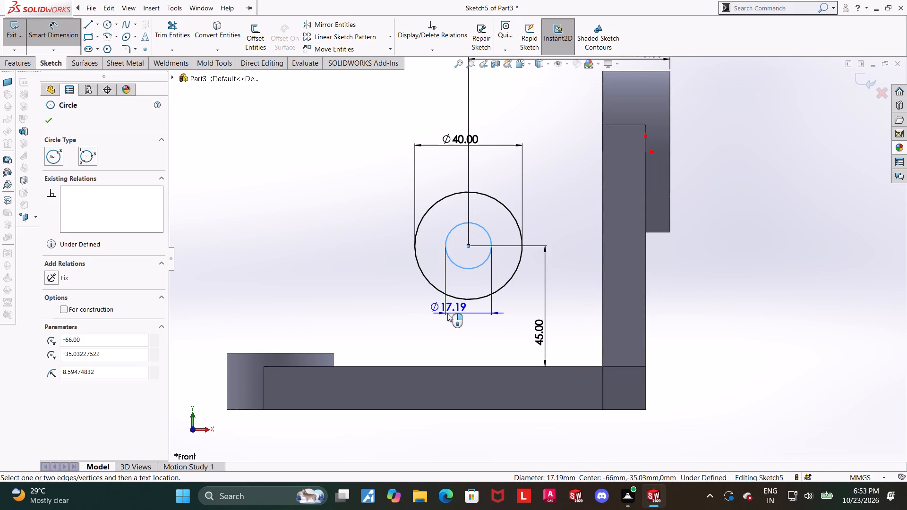
left_click(448, 314)
type("16")
key("Return")
key("Escape")
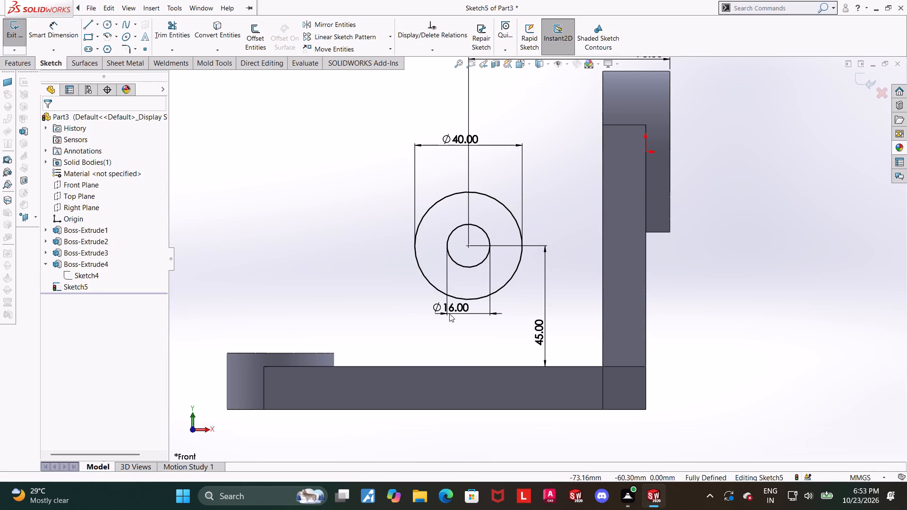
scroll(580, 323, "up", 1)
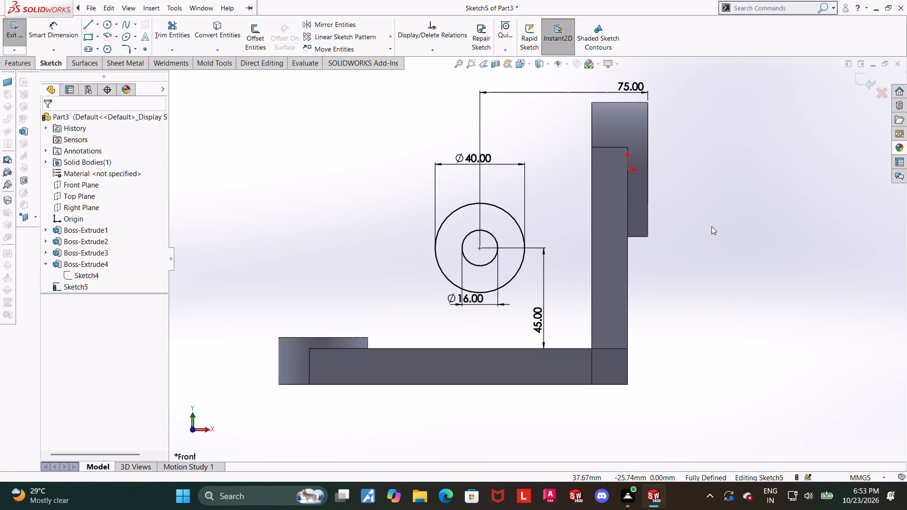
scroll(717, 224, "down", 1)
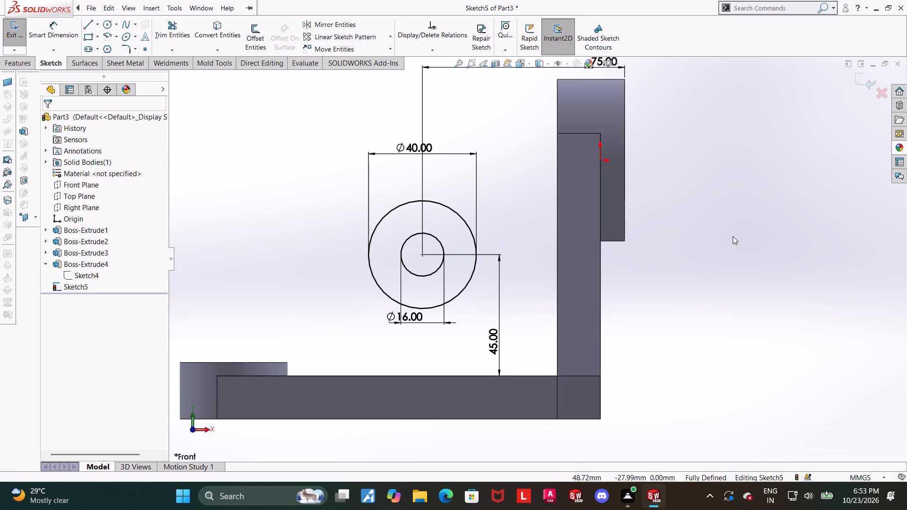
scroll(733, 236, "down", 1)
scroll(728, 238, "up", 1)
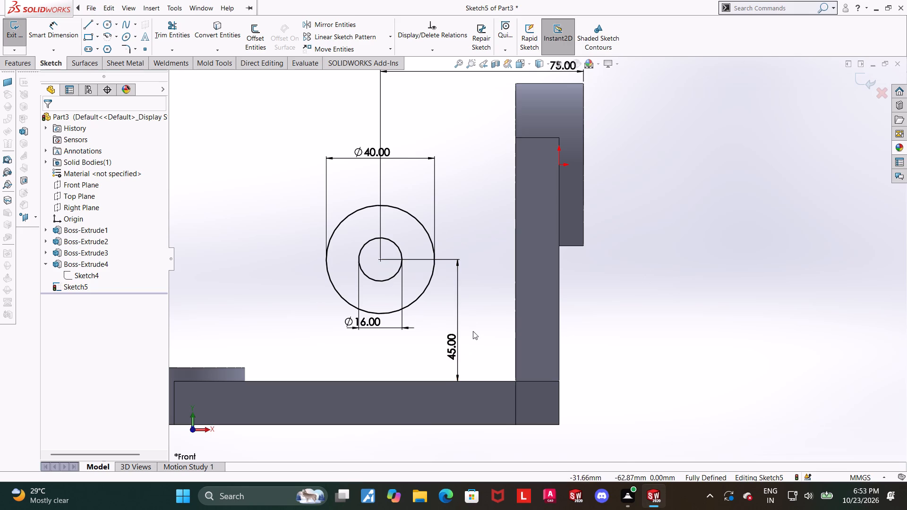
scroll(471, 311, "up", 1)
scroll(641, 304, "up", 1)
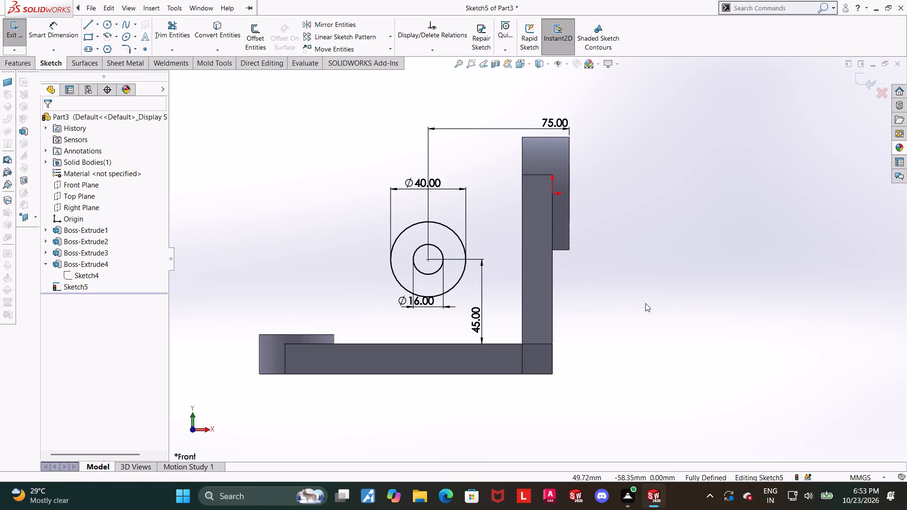
Exit the sketch and extrude the two-circle profile 24 mm as a Mid Plane boss with merged result.
middle_click_drag(622, 304, 626, 305)
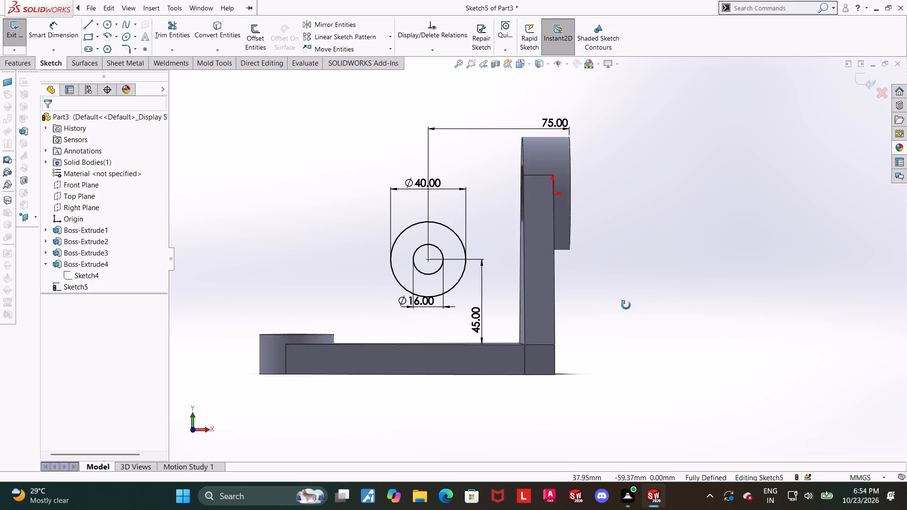
middle_click_drag(626, 305, 686, 327)
left_click(864, 81)
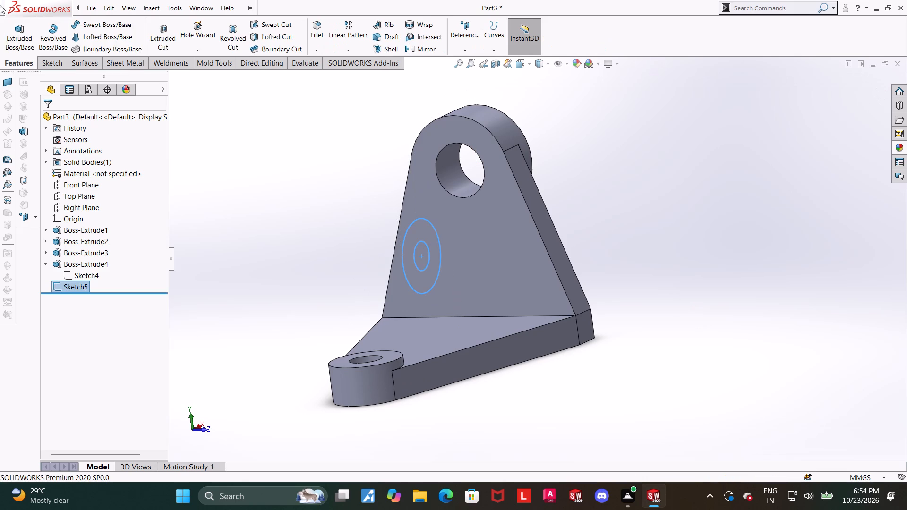
left_click(18, 31)
middle_click_drag(292, 170, 295, 195)
left_click(138, 190)
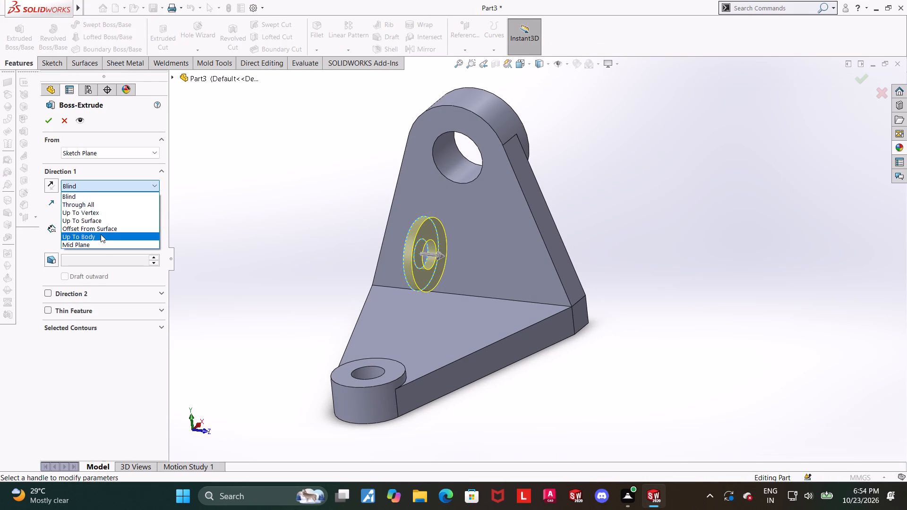
left_click(101, 242)
middle_click_drag(374, 217, 363, 246)
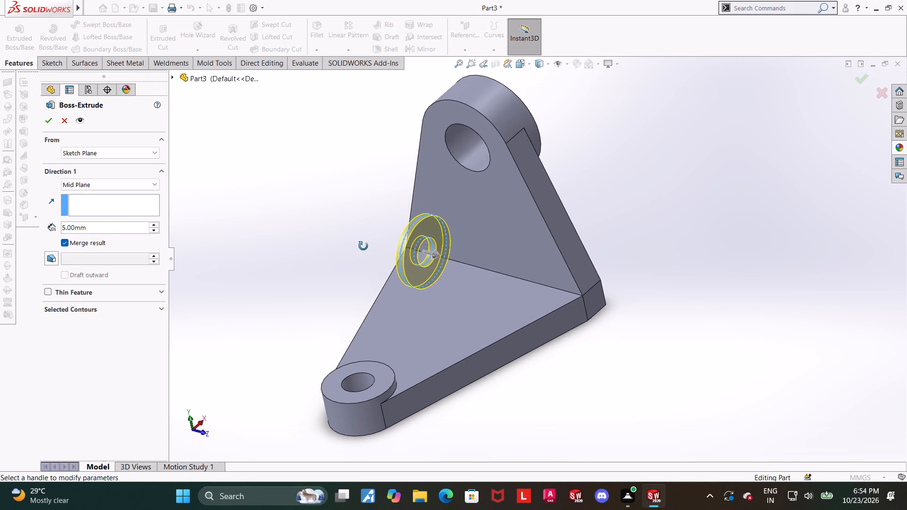
middle_click_drag(363, 246, 367, 247)
left_click(109, 227)
left_click_drag(114, 227, 44, 223)
type("24")
key("Return")
left_click(48, 119)
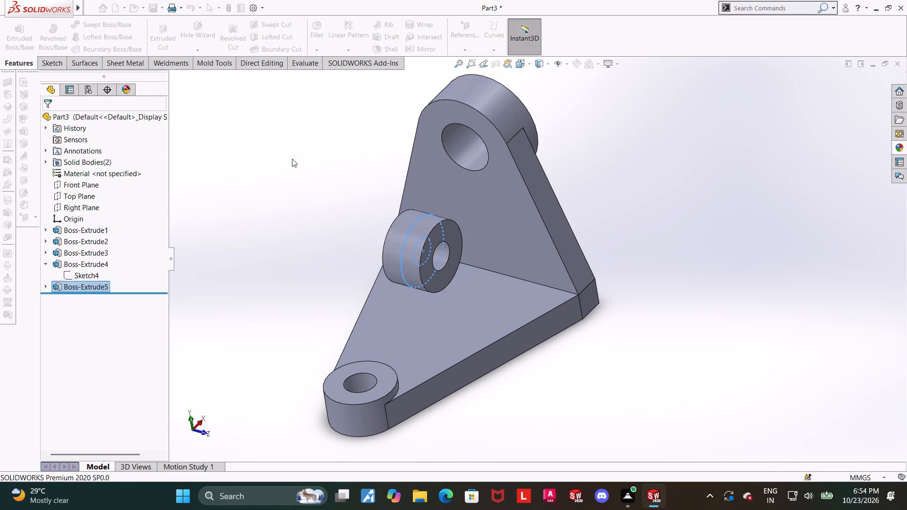
On the Front Plane, sketch a horizontal line about 50 mm long from the top of the 40 mm boss to the upright plate's inner face.
left_click(290, 161)
middle_click_drag(307, 172, 305, 158)
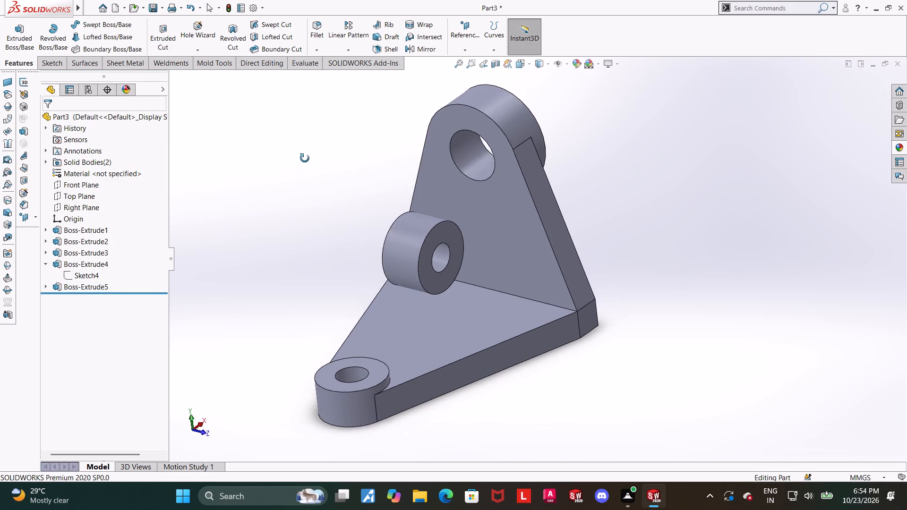
middle_click_drag(305, 158, 252, 146)
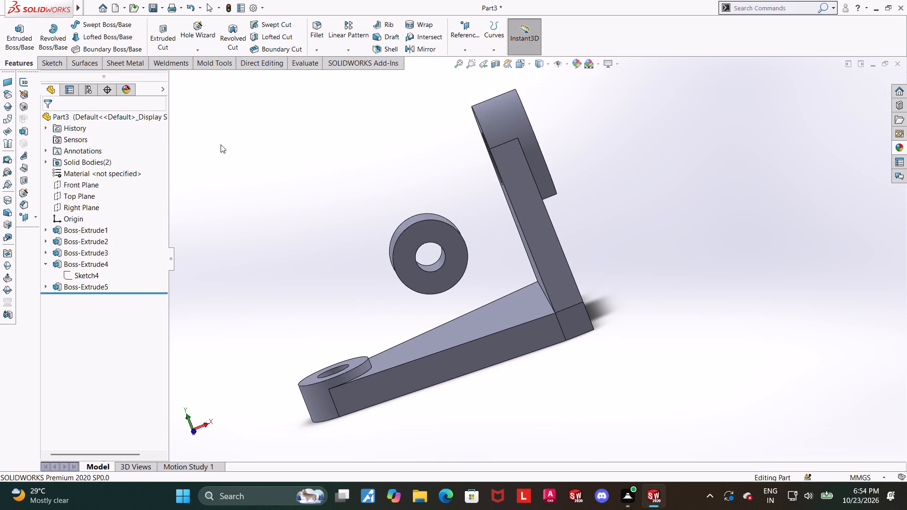
middle_click_drag(303, 142, 327, 168)
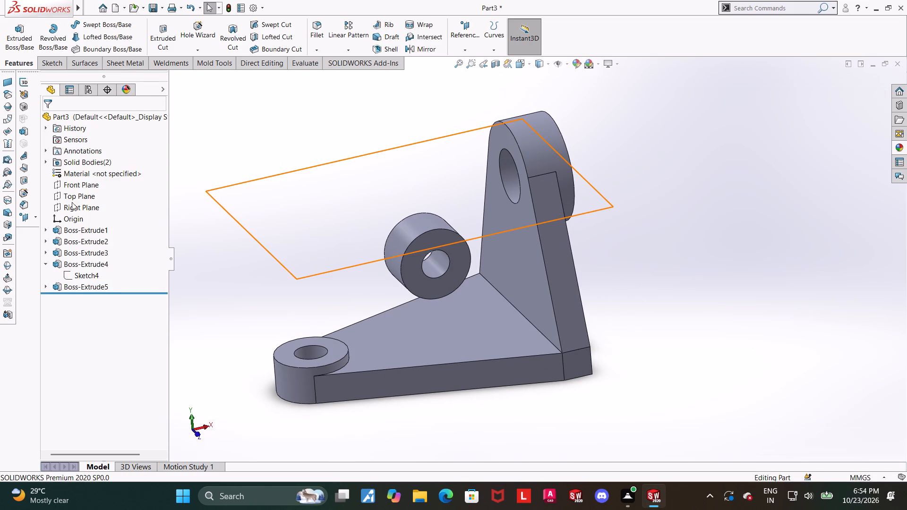
left_click(72, 187)
left_click(77, 177)
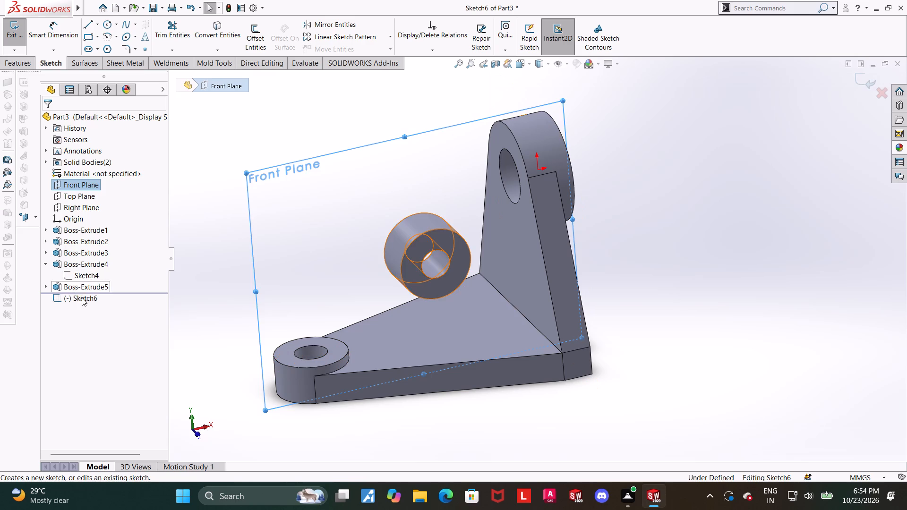
left_click(82, 297)
left_click(106, 285)
scroll(586, 273, "up", 2)
scroll(720, 238, "down", 2)
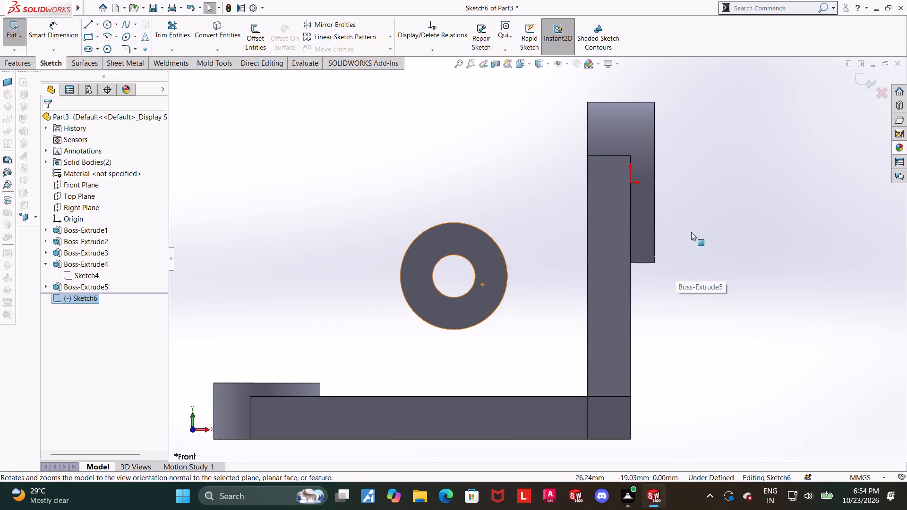
left_click(87, 27)
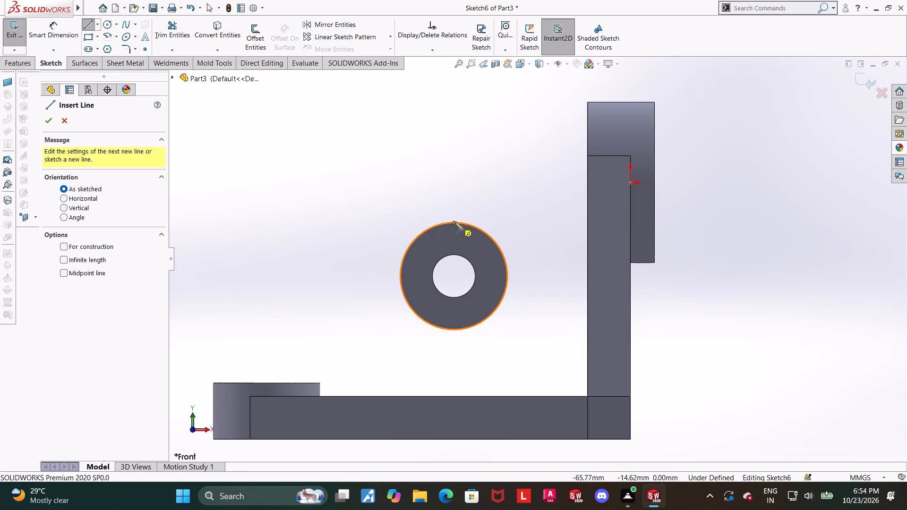
left_click(452, 222)
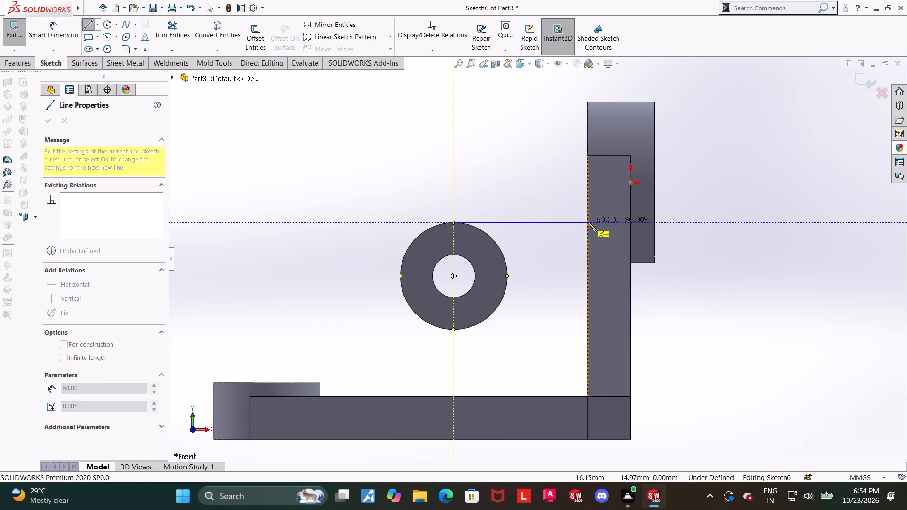
left_click(588, 222)
key("Escape")
key("Escape")
key("Escape")
scroll(638, 256, "up", 1)
left_click(740, 265)
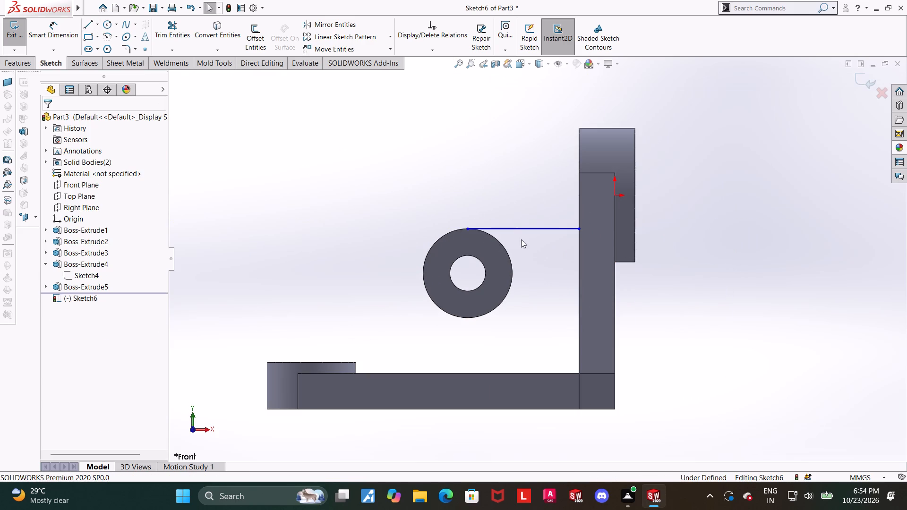
Make the horizontal line tangent to the 40 mm boss's outer edge.
left_click(488, 233)
left_click(487, 229, "ctrl")
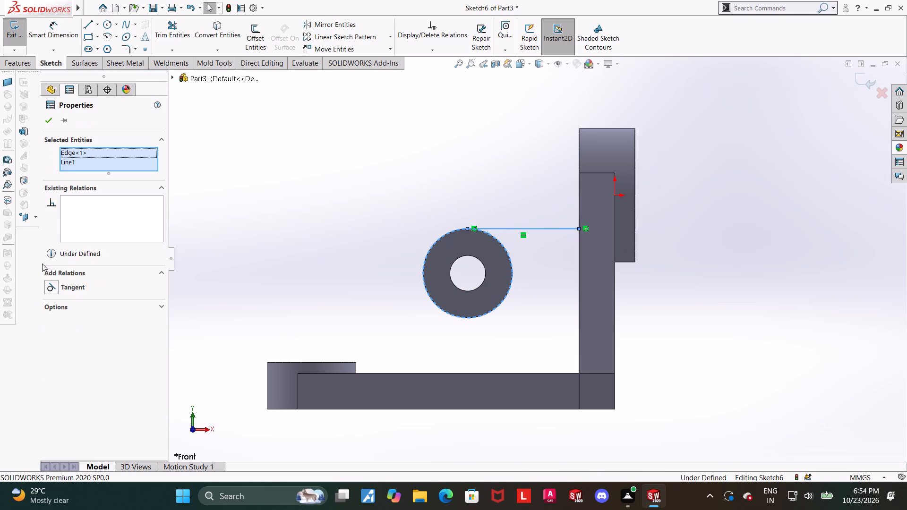
left_click(57, 286)
left_click(645, 314)
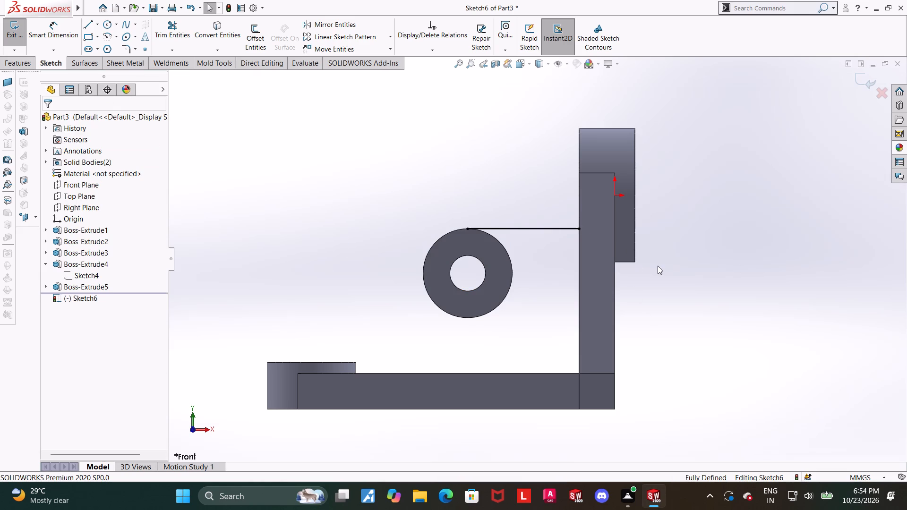
left_click(686, 266)
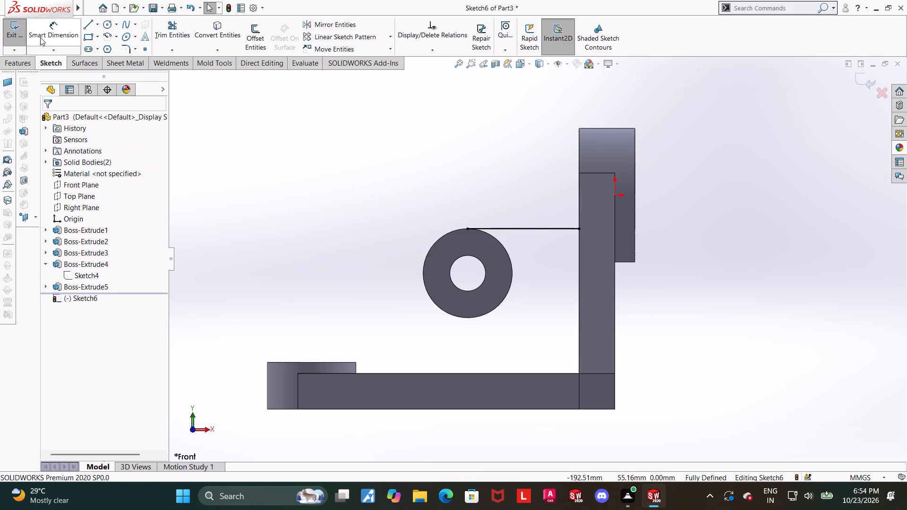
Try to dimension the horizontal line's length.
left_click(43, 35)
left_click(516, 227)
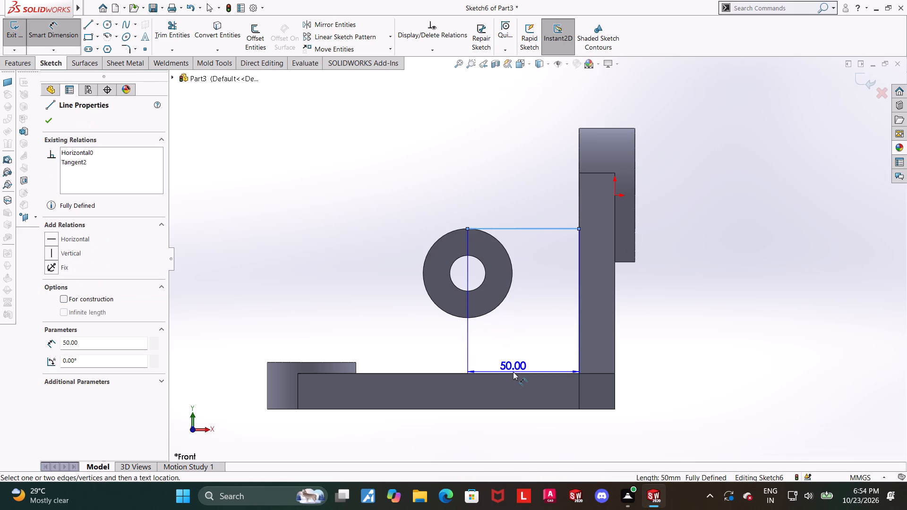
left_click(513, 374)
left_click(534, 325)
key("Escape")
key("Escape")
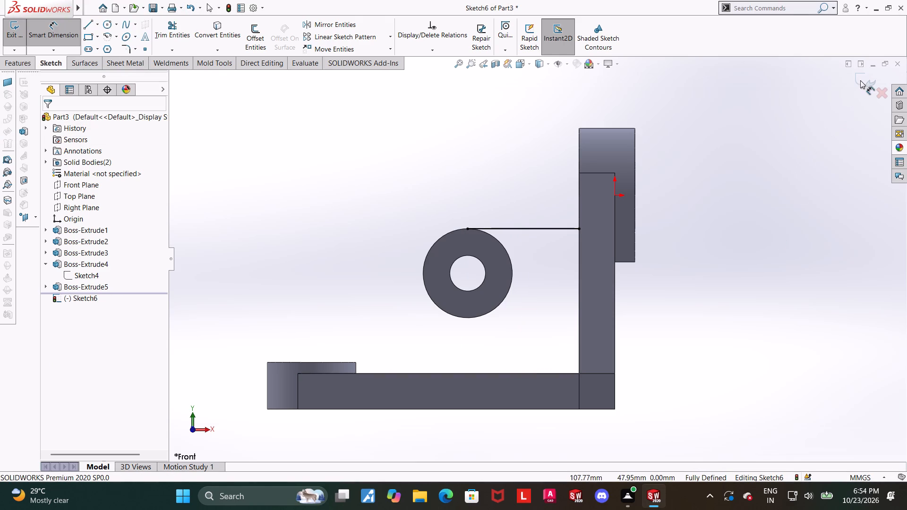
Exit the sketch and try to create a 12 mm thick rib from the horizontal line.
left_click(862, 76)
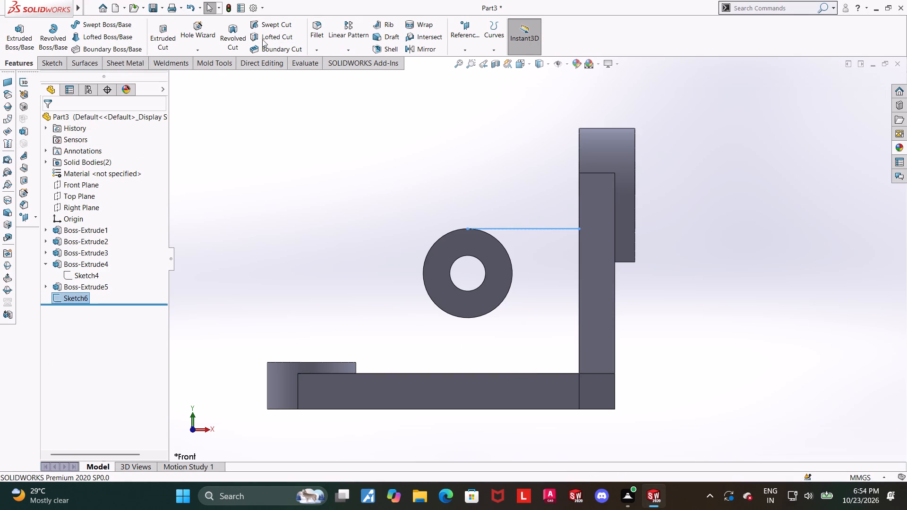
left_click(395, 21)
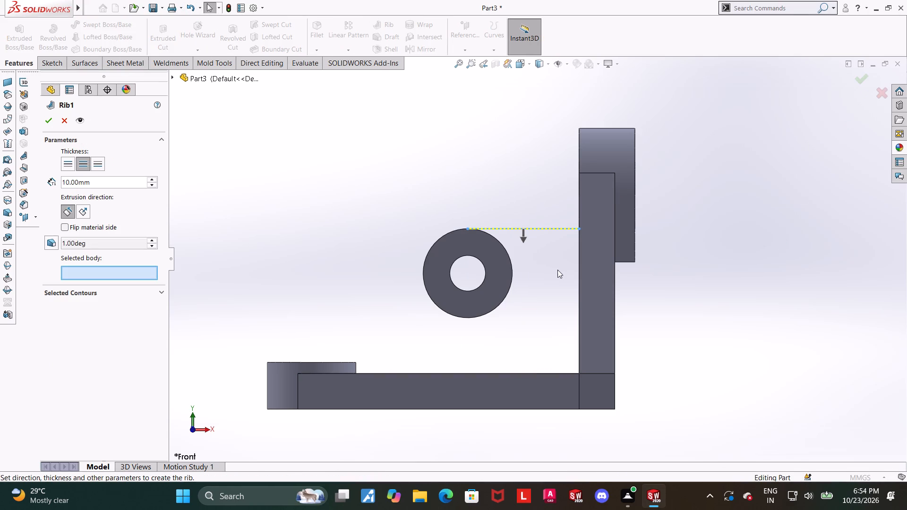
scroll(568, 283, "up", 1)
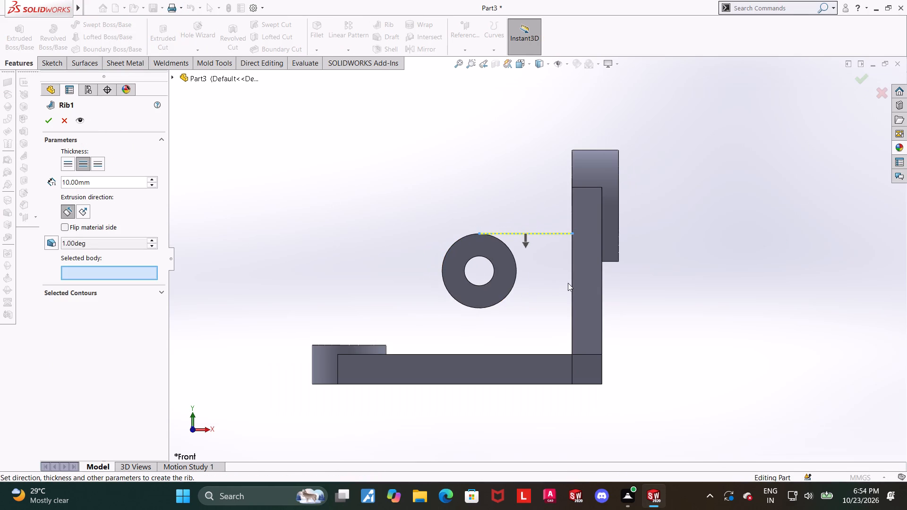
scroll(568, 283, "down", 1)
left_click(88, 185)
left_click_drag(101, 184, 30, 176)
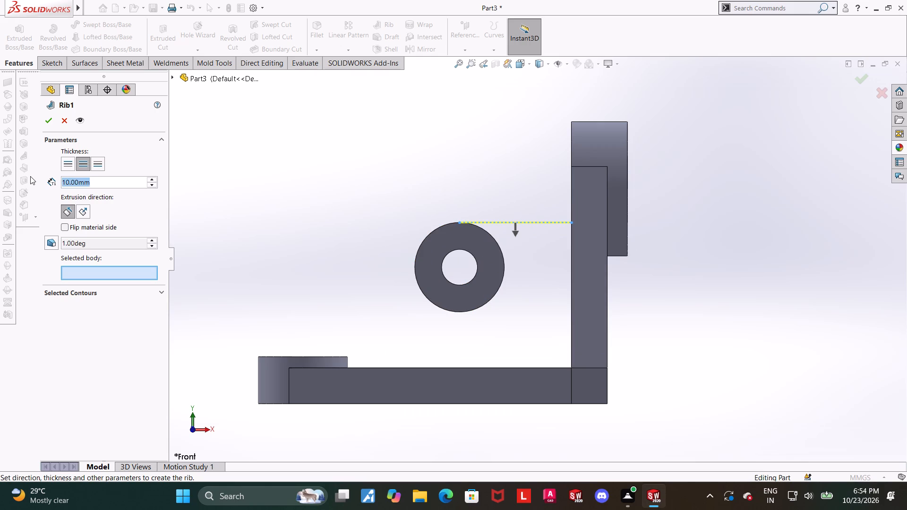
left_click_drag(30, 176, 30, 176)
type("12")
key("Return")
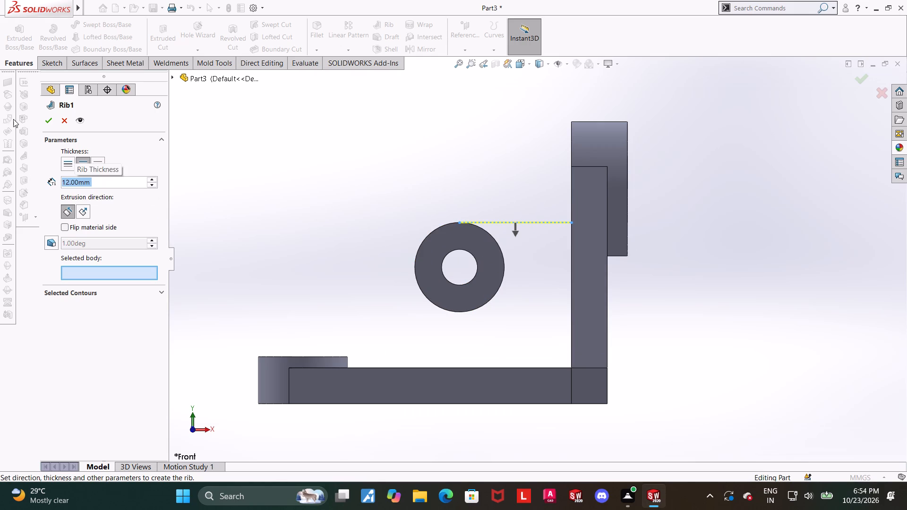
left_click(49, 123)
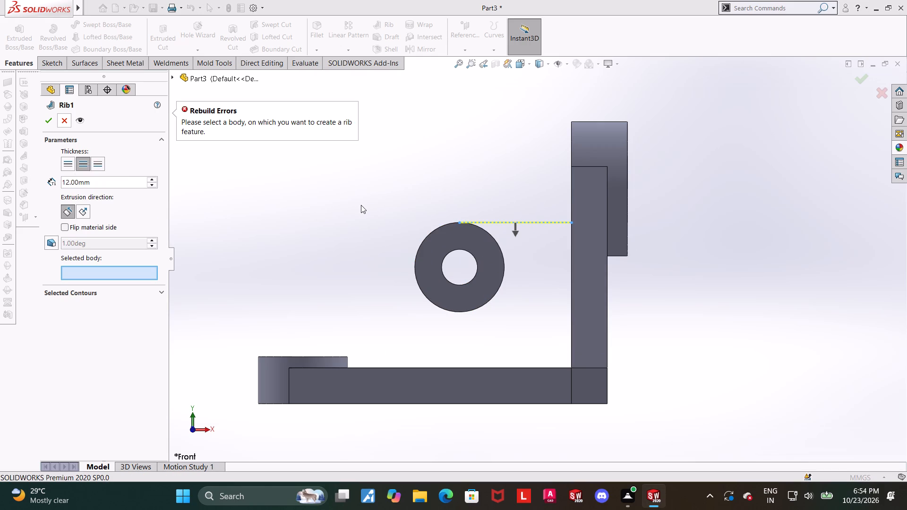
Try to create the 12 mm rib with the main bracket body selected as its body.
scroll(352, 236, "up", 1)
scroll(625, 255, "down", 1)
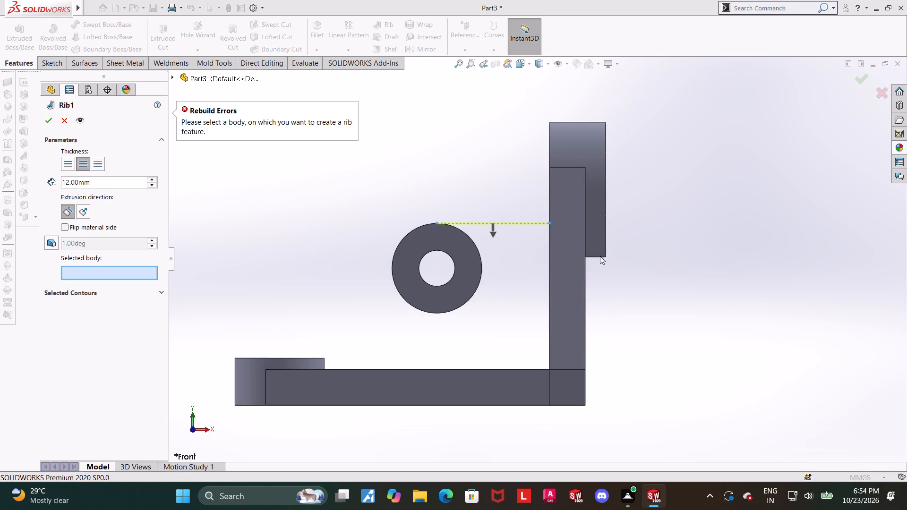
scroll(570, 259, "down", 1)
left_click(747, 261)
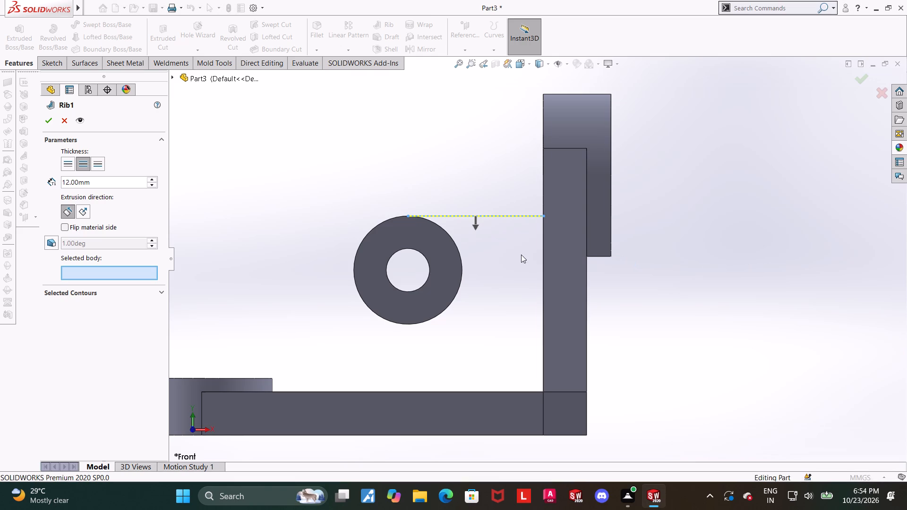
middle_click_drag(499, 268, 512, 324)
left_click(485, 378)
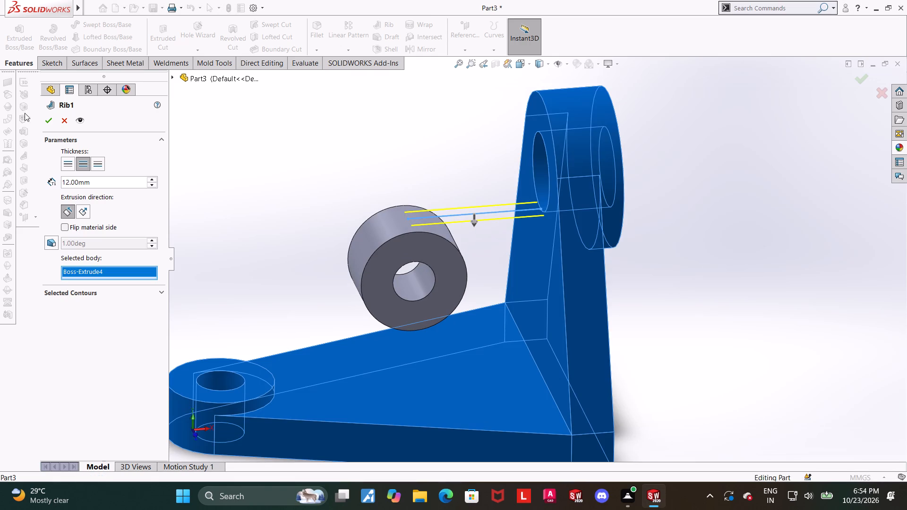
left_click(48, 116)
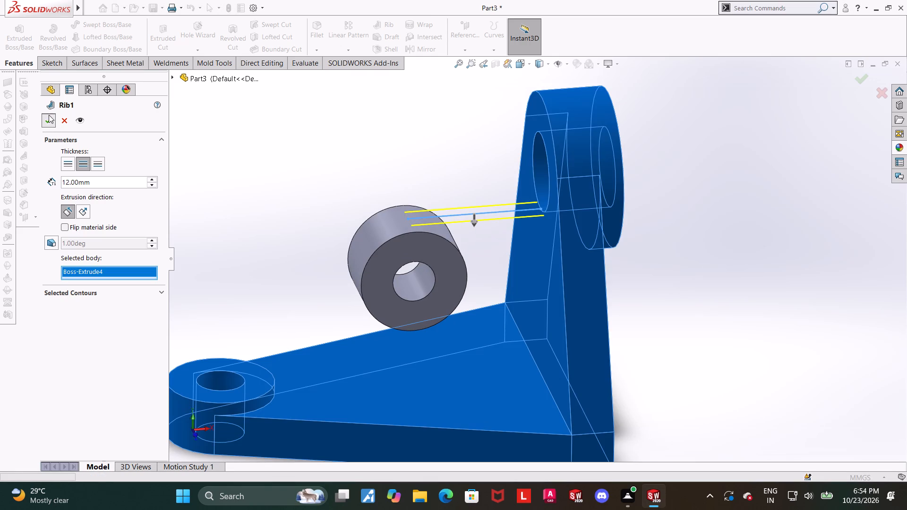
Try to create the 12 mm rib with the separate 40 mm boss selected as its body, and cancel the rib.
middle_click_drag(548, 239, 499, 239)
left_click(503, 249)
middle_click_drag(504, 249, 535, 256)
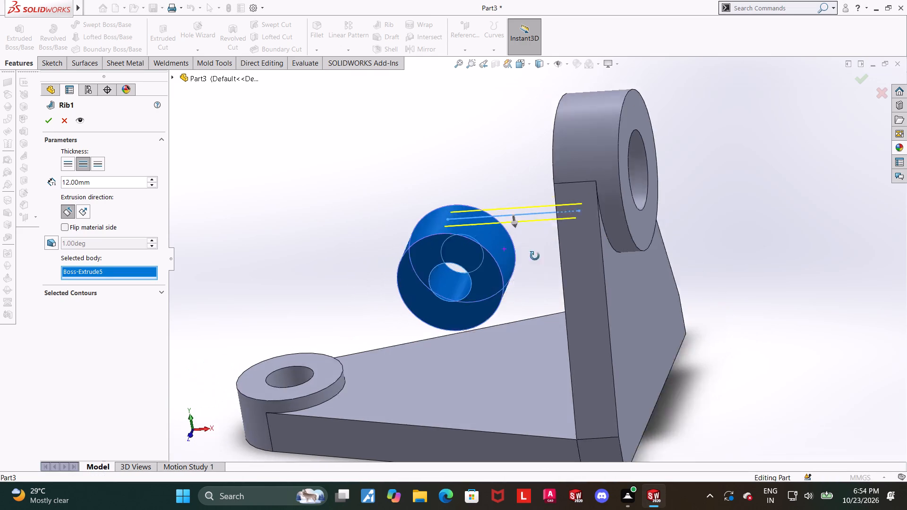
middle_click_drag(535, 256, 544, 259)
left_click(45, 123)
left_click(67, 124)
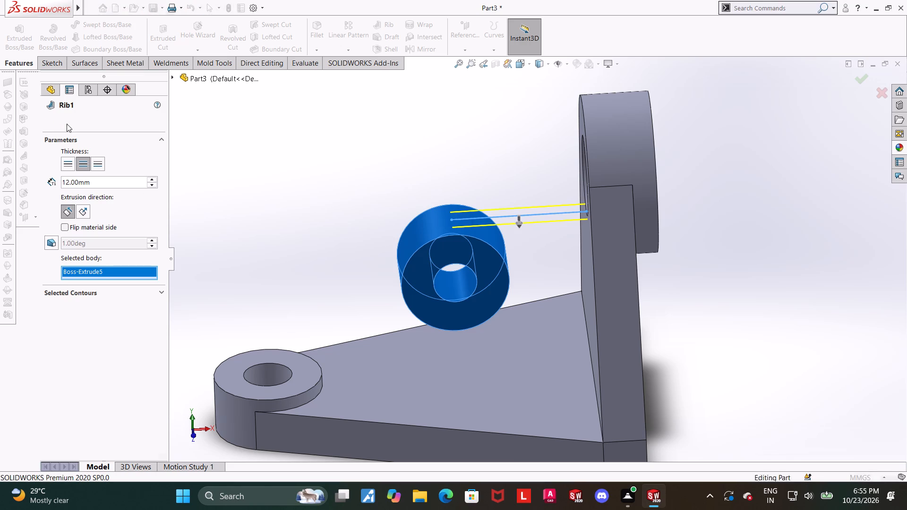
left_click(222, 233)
Reopen the rib sketch and draw a sloping line about 60 mm long from the arm end boss's upper inner corner to the 40 mm boss's outer edge.
scroll(266, 247, "up", 2)
middle_click_drag(433, 280, 428, 255)
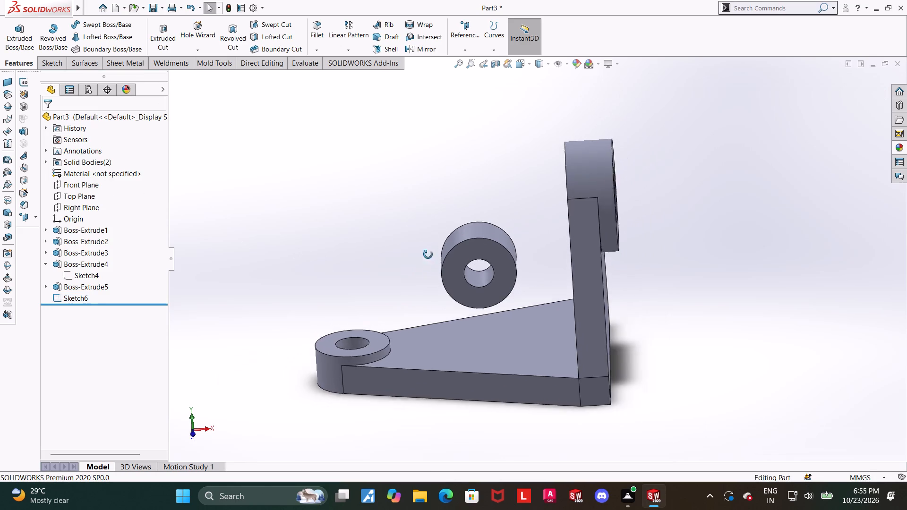
middle_click_drag(428, 255, 432, 246)
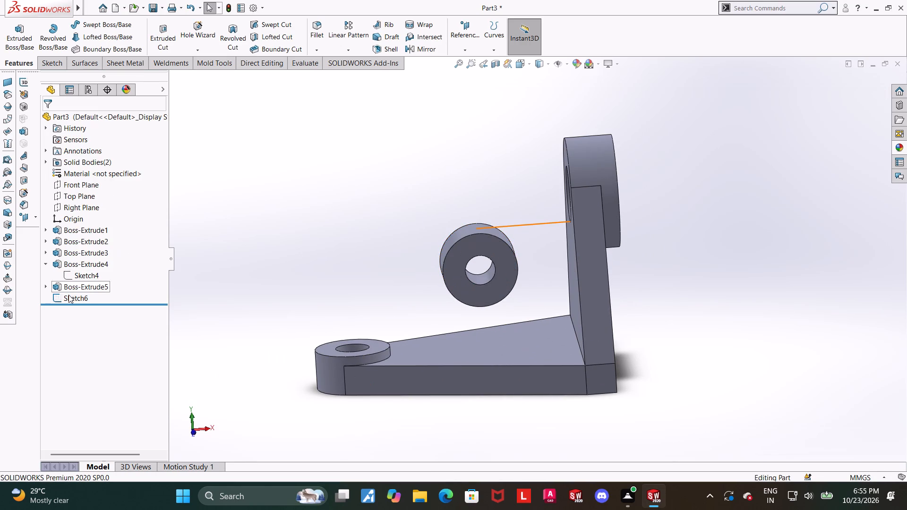
left_click(68, 295)
left_click(77, 268)
left_click(82, 301)
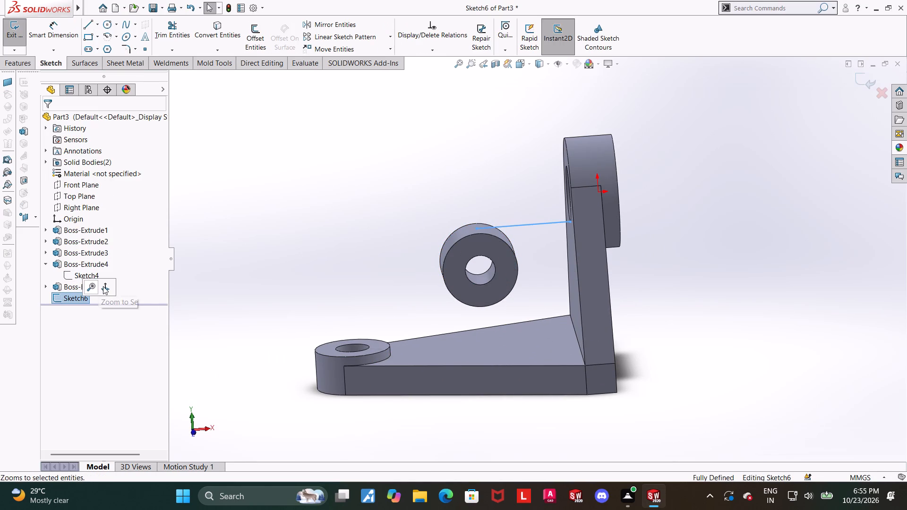
left_click(104, 287)
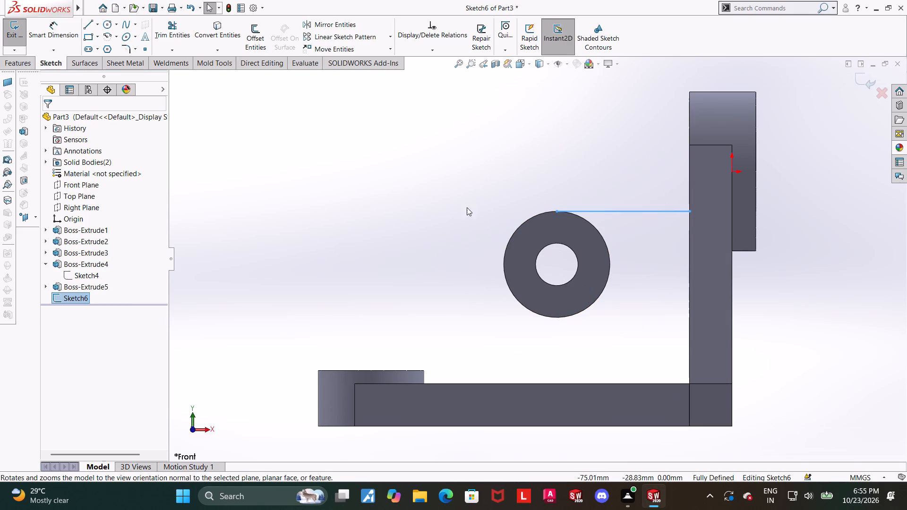
left_click(85, 26)
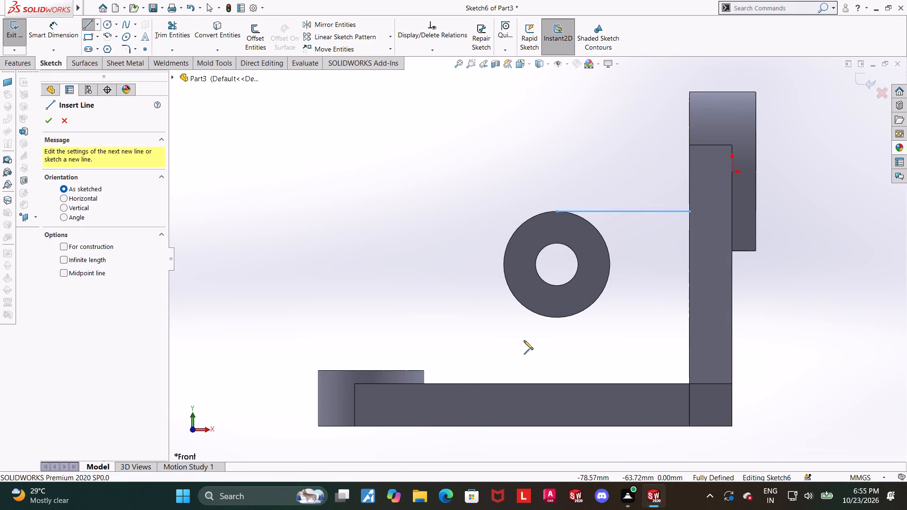
scroll(517, 343, "down", 2)
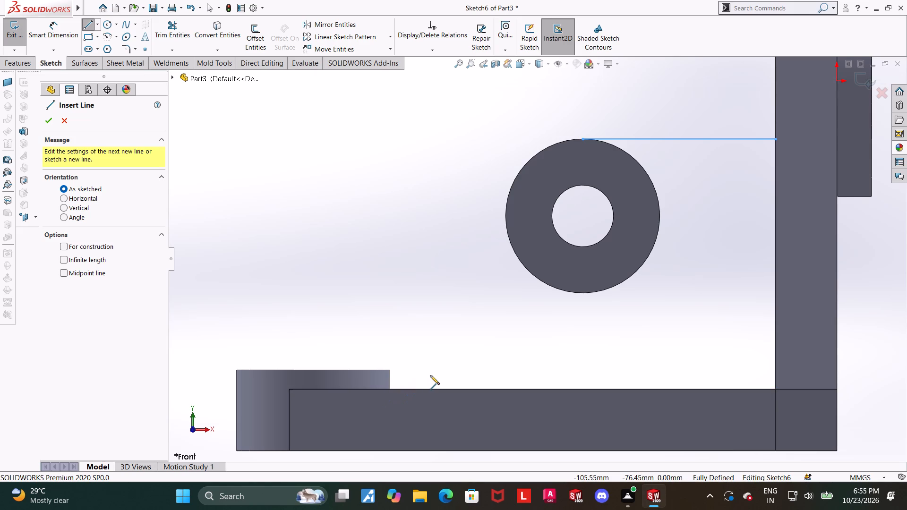
left_click(389, 370)
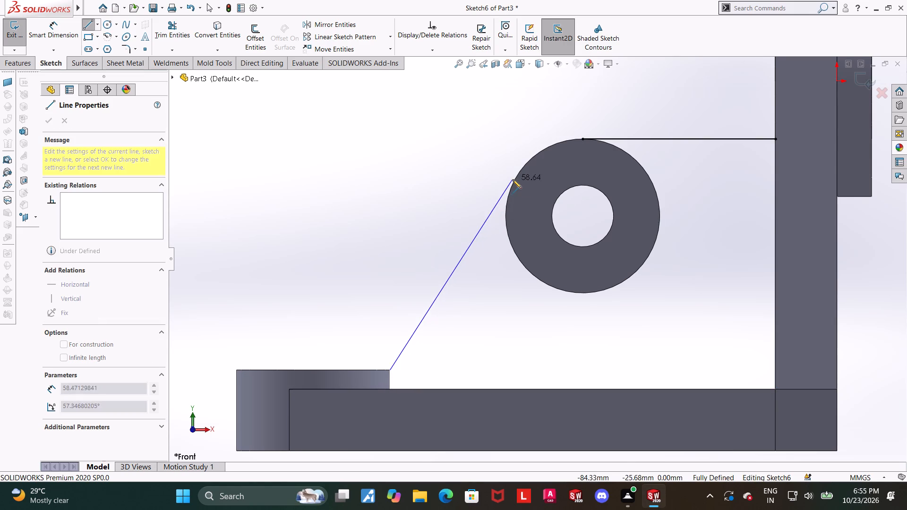
left_click(515, 176)
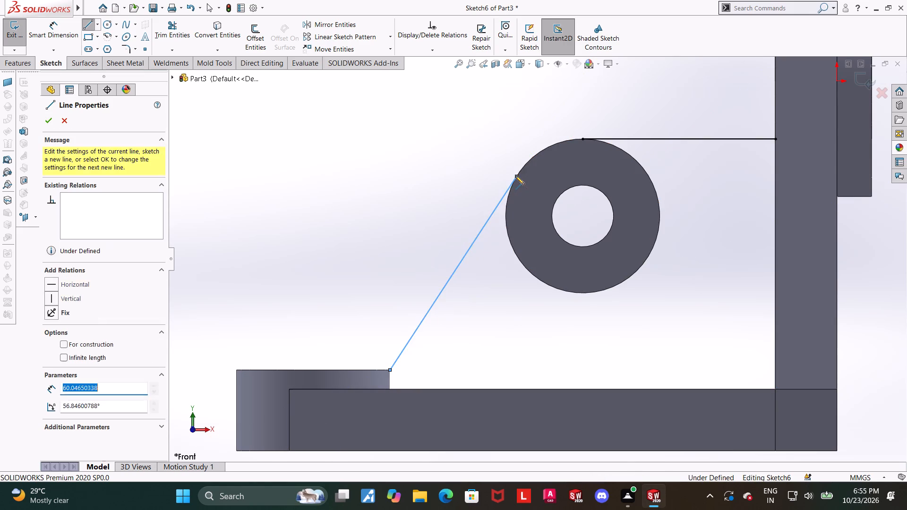
key("Escape")
Make the sloping line tangent to the 40 mm boss's outer edge.
left_click(507, 228)
left_click(492, 214, "ctrl")
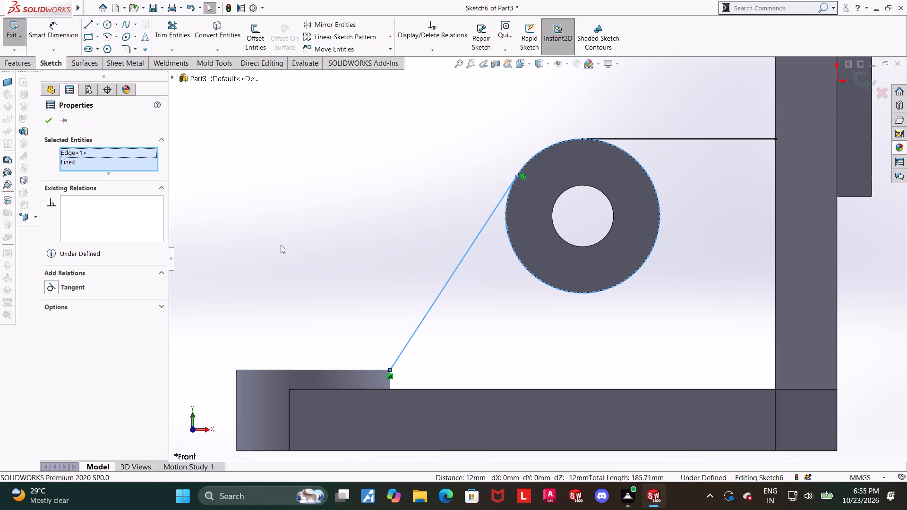
left_click(56, 282)
left_click(436, 213)
scroll(444, 221, "up", 2)
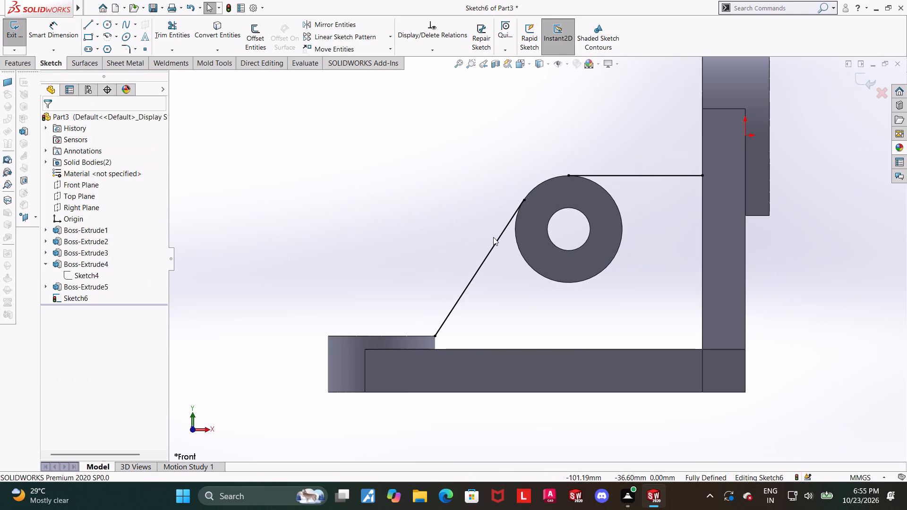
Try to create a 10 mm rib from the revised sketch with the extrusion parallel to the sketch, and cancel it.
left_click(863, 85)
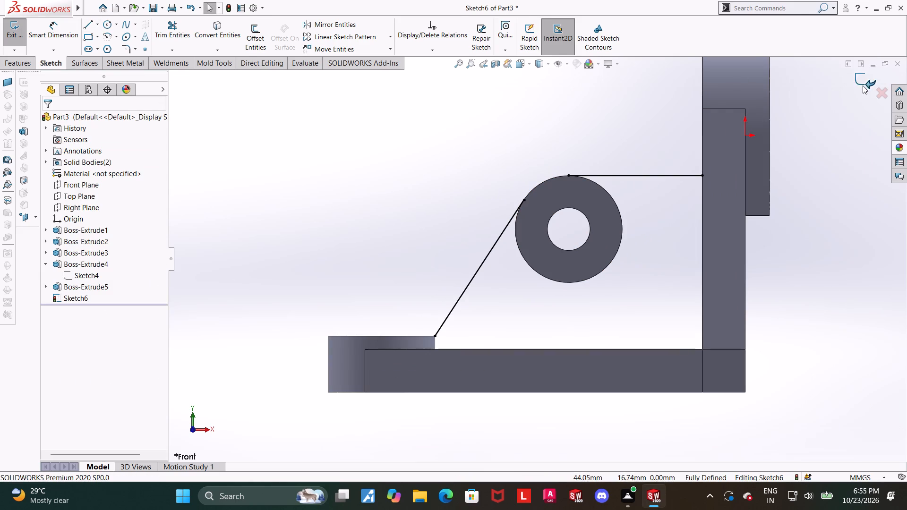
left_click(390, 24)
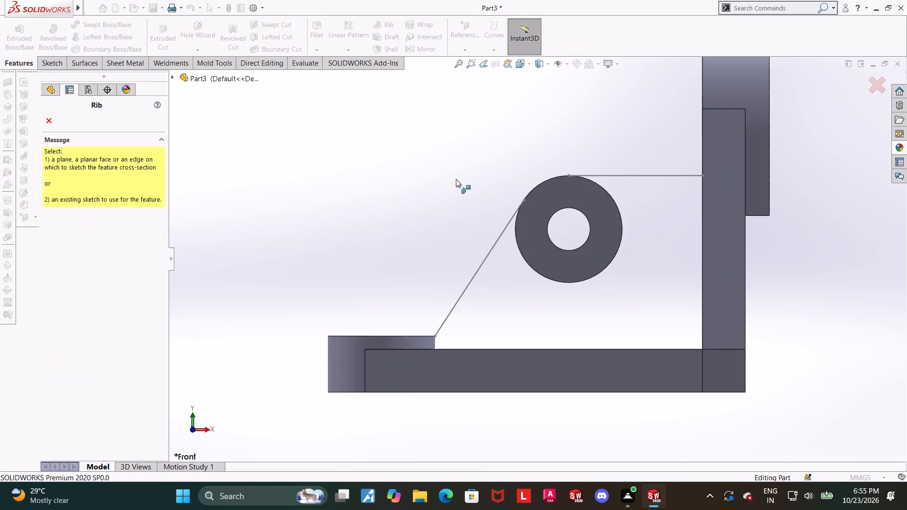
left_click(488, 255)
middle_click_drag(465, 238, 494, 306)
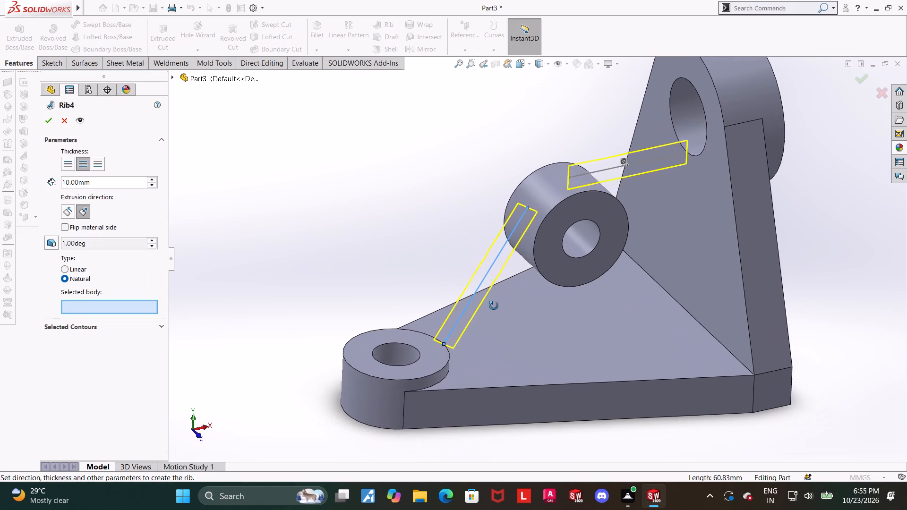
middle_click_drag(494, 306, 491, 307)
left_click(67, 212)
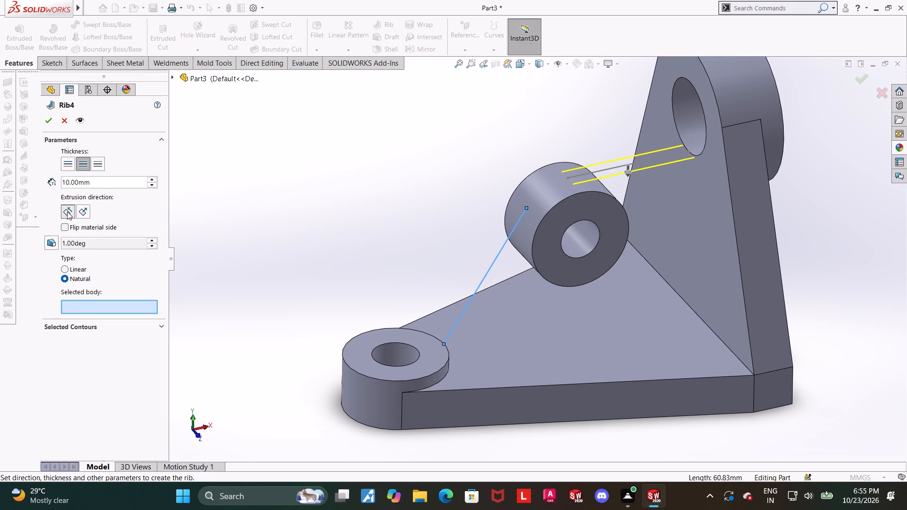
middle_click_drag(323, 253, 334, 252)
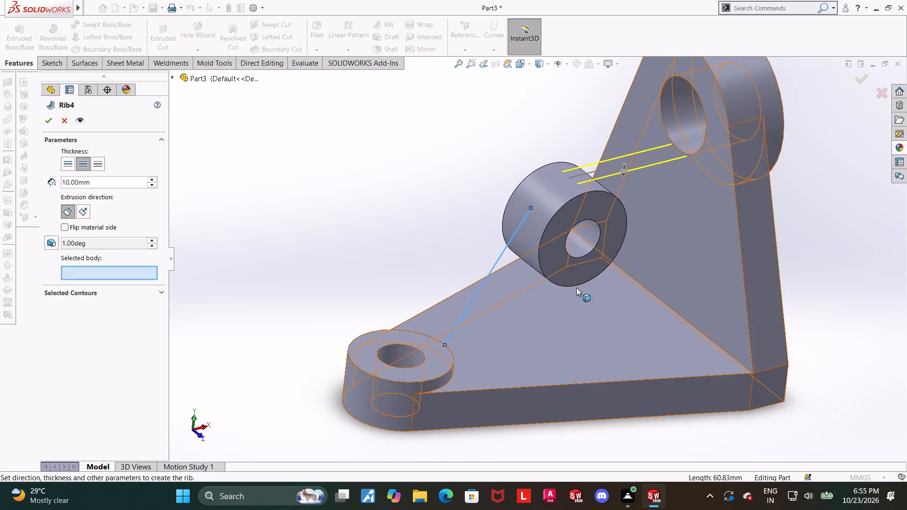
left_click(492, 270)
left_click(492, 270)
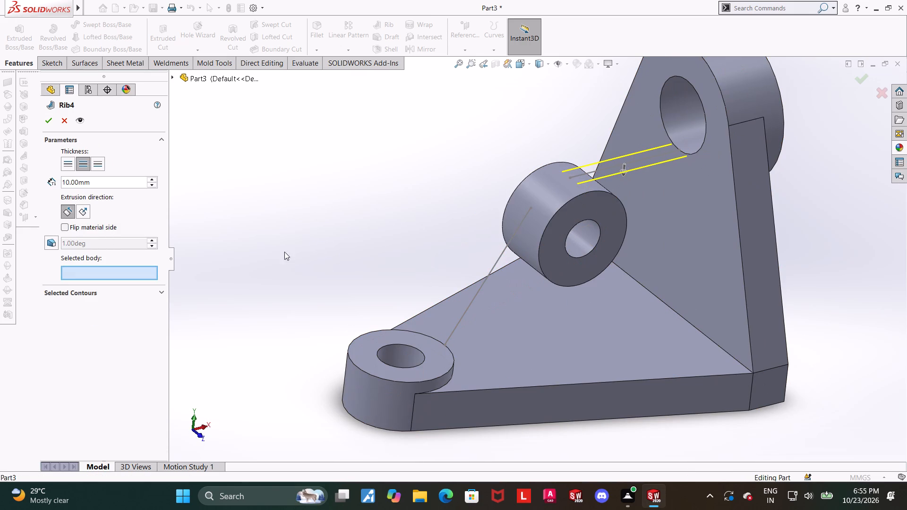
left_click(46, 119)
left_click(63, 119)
Examine how the rib sketch lines sit against the 40 mm boss, the arm and the plate from several angles.
scroll(302, 212, "up", 2)
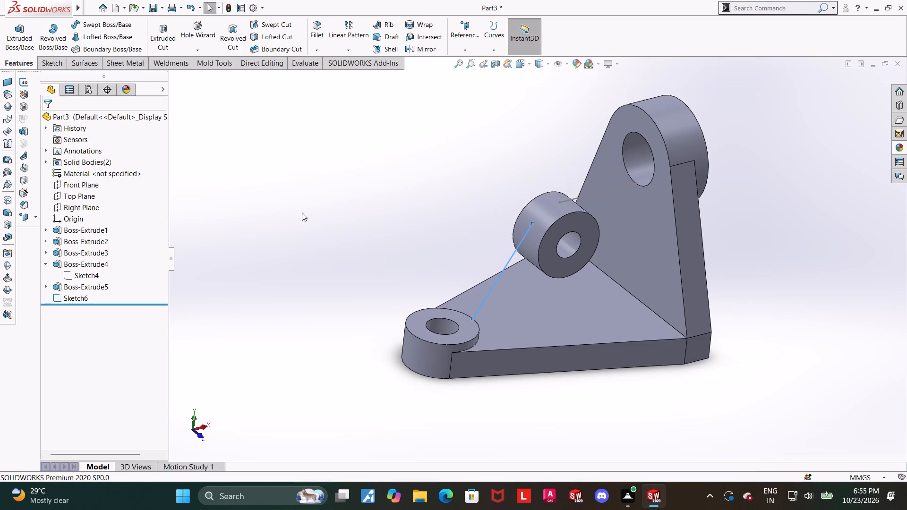
left_click(591, 405)
scroll(541, 369, "up", 1)
middle_click_drag(540, 368, 531, 370)
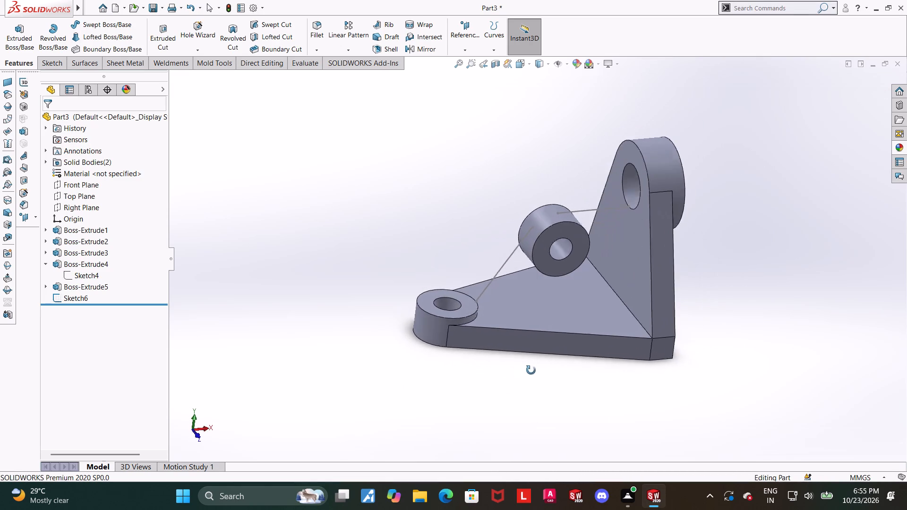
middle_click_drag(531, 370, 509, 399)
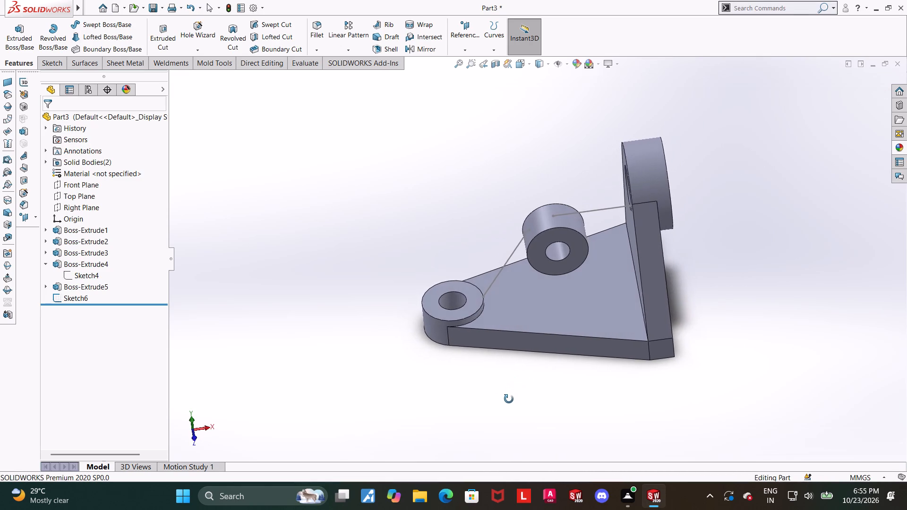
middle_click_drag(509, 399, 505, 363)
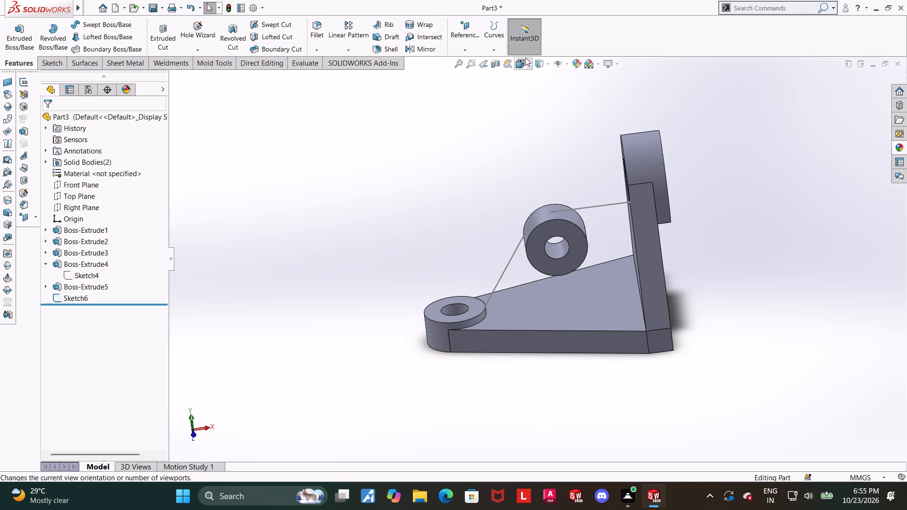
left_click(523, 59)
left_click(481, 327)
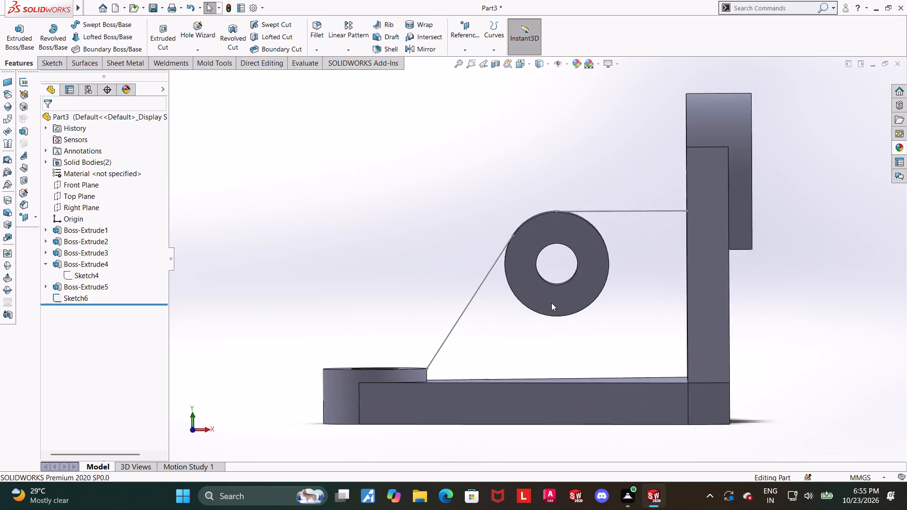
scroll(561, 346, "down", 2)
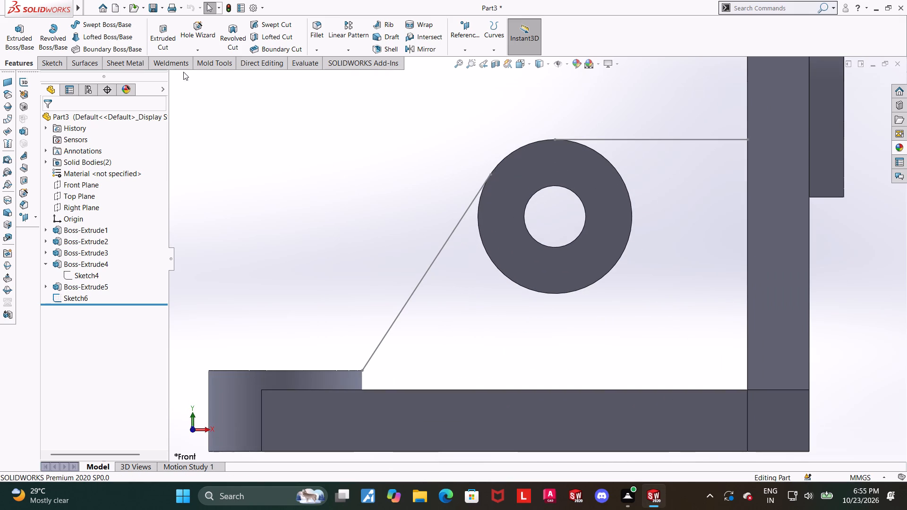
scroll(500, 234, "up", 1)
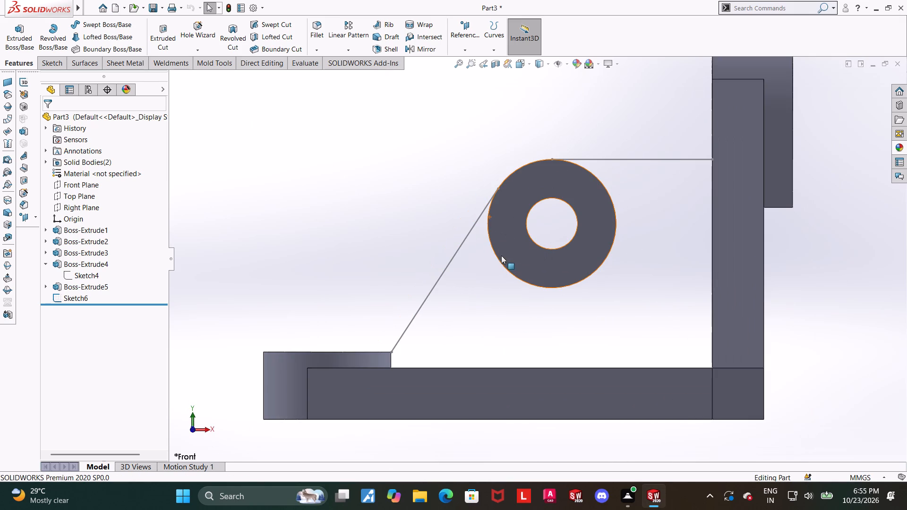
Reopen the rib sketch and trim away the sloping line between the arm end boss and the 40 mm boss.
left_click(53, 303)
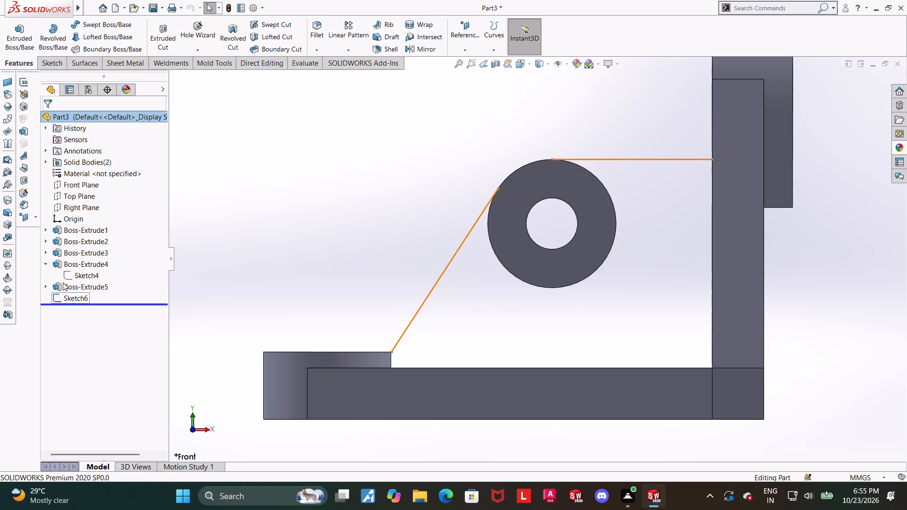
left_click(67, 299)
left_click_drag(74, 265, 75, 270)
left_click(160, 36)
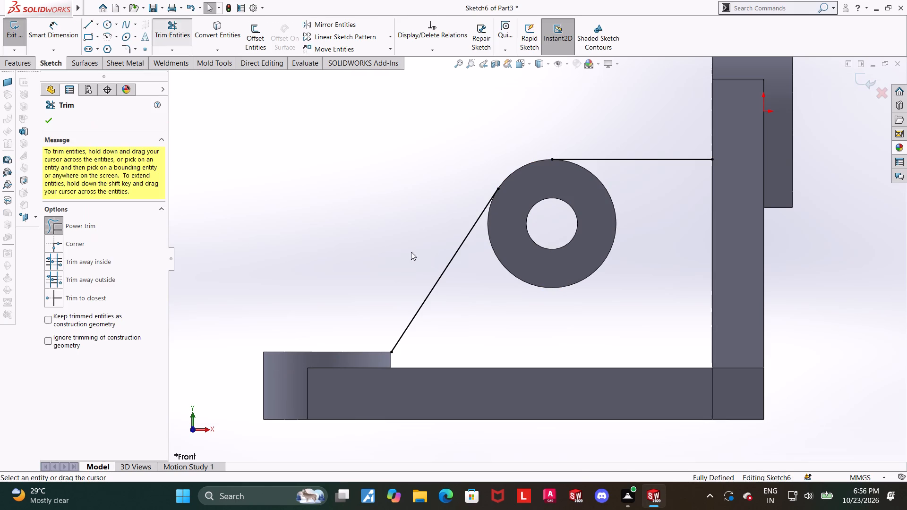
left_click_drag(496, 317, 416, 250)
key("Escape")
key("Escape")
Convert the 40 mm boss's outer circular edge into the rib sketch.
left_click(220, 32)
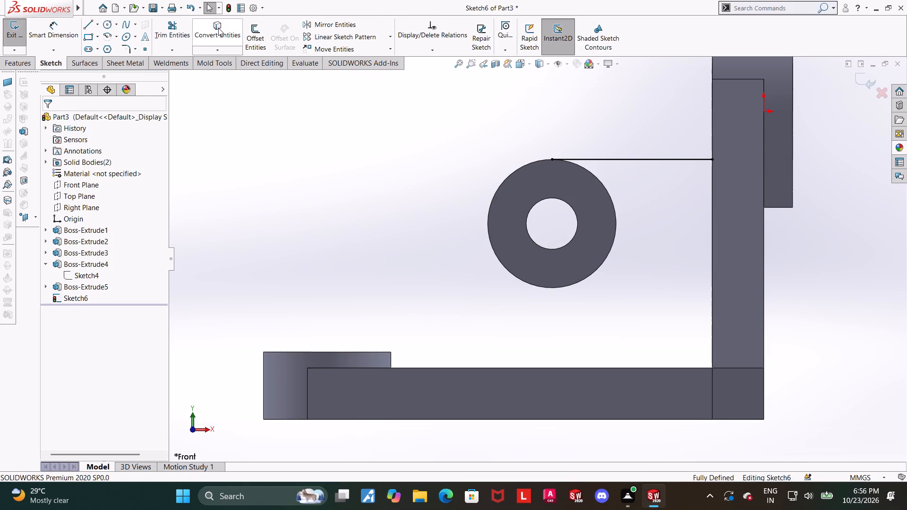
left_click(218, 28)
left_click(613, 202)
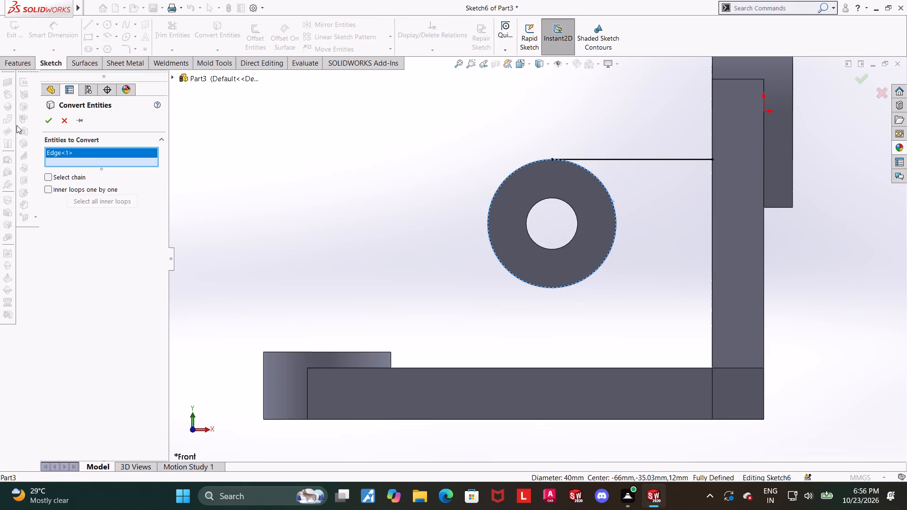
left_click(43, 122)
scroll(581, 248, "up", 1)
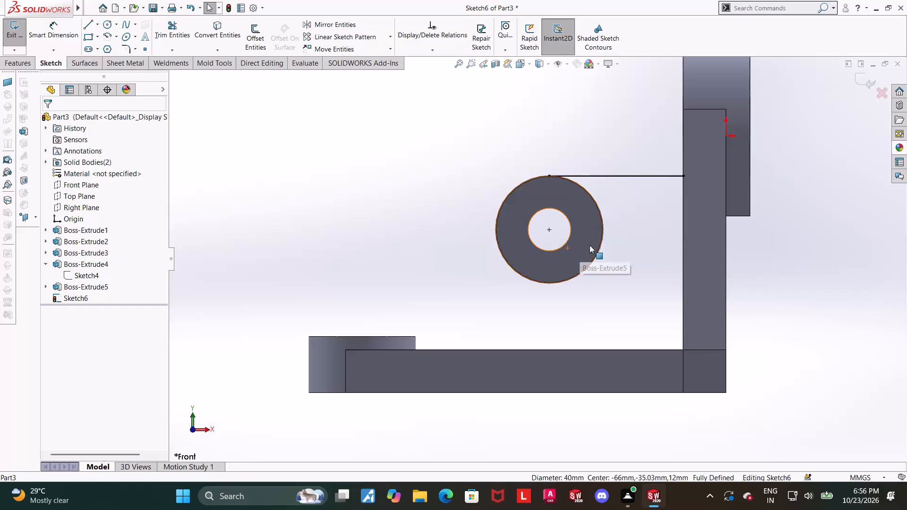
scroll(627, 263, "down", 1)
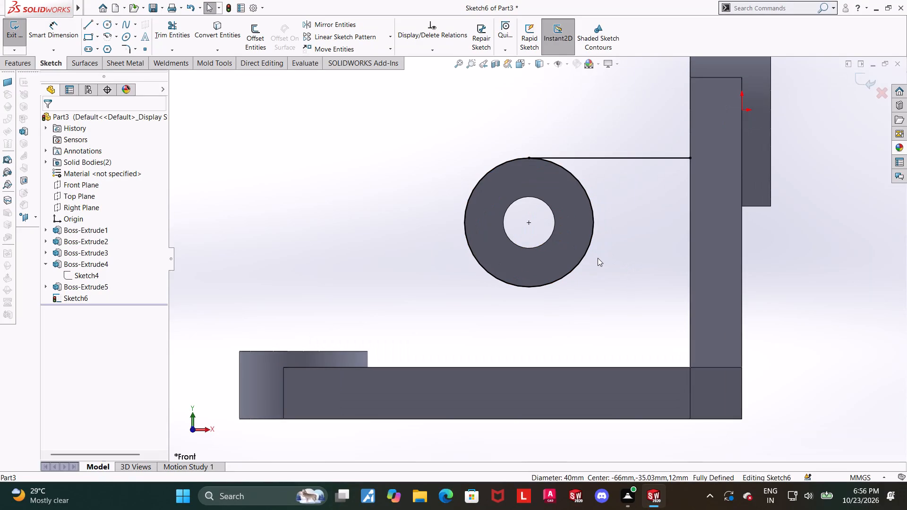
left_click(183, 25)
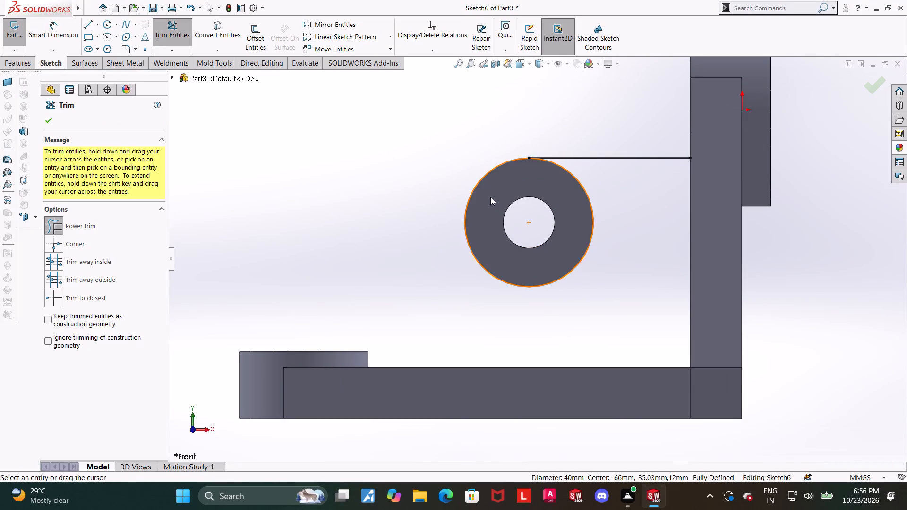
key("Escape")
Draw a sloping line from the corner where the arm end boss meets the arm's upper edge to the converted circle, tangent to it.
left_click(82, 28)
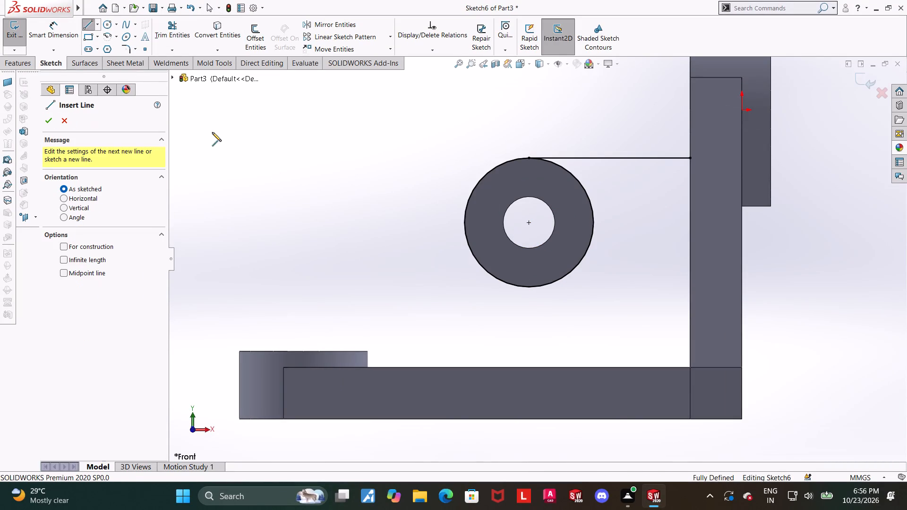
left_click(368, 368)
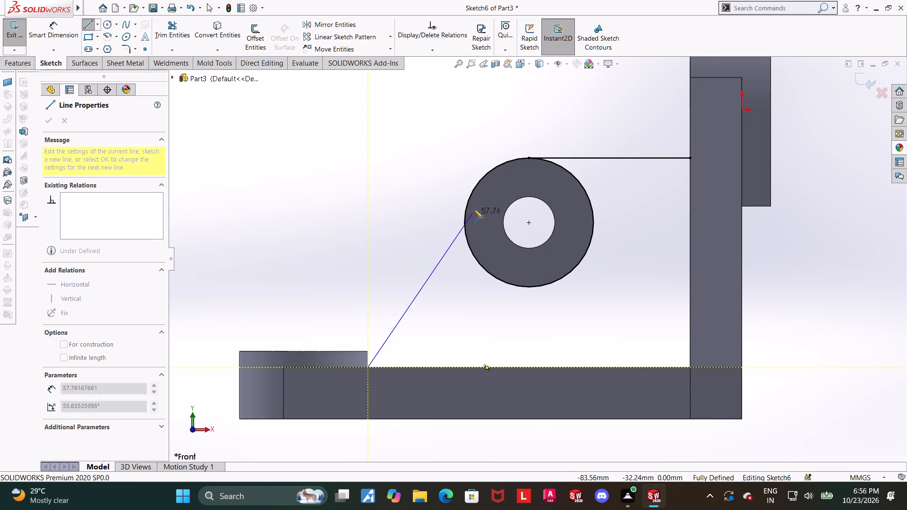
left_click(473, 191)
key("Escape")
key("Escape")
left_click(465, 213)
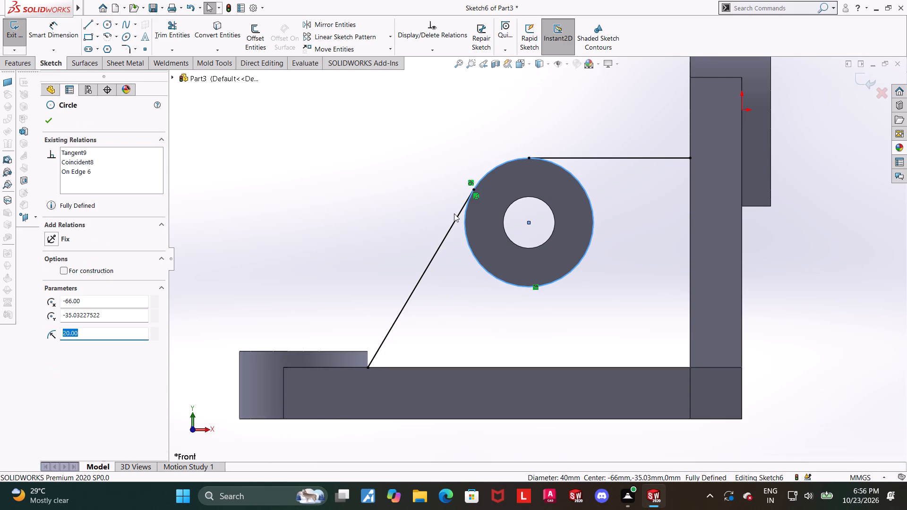
left_click(453, 223, "ctrl")
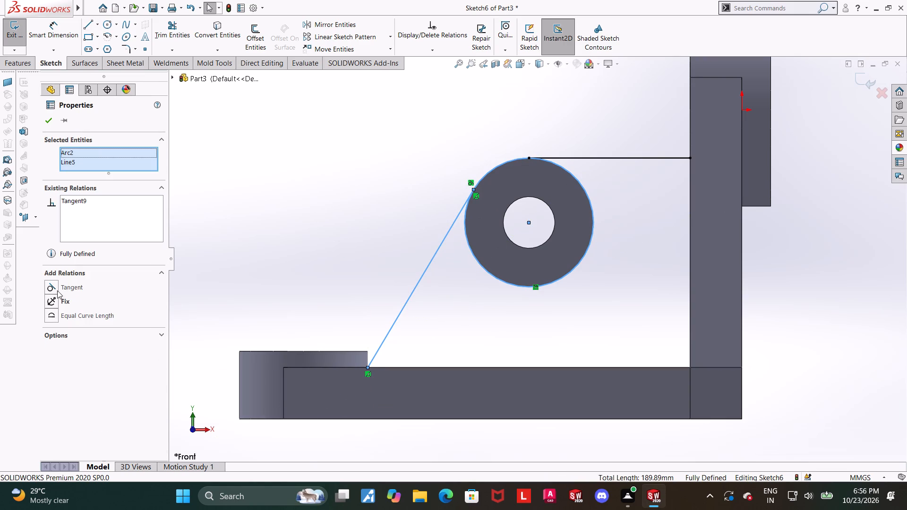
left_click(56, 290)
left_click(274, 213)
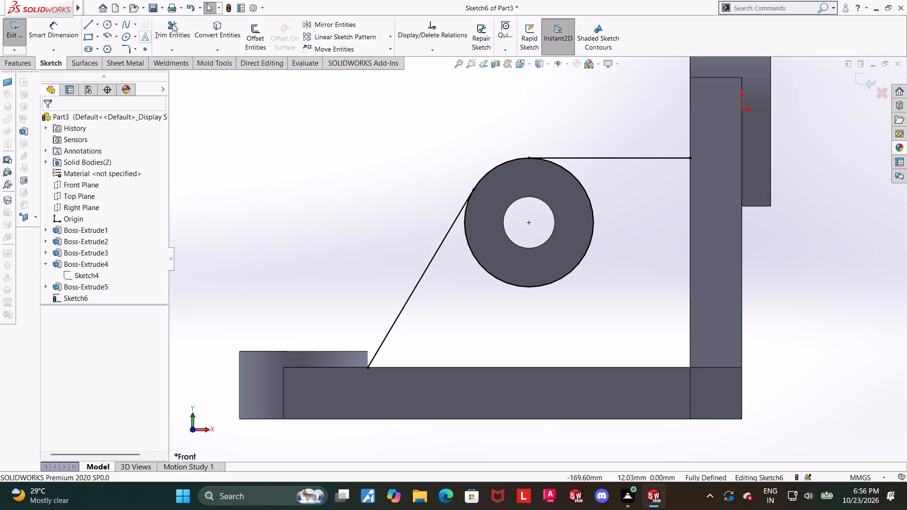
Trim away the circle's upper arc between the sloping line's end and the horizontal line's end.
left_click(172, 24)
left_click_drag(500, 184, 468, 110)
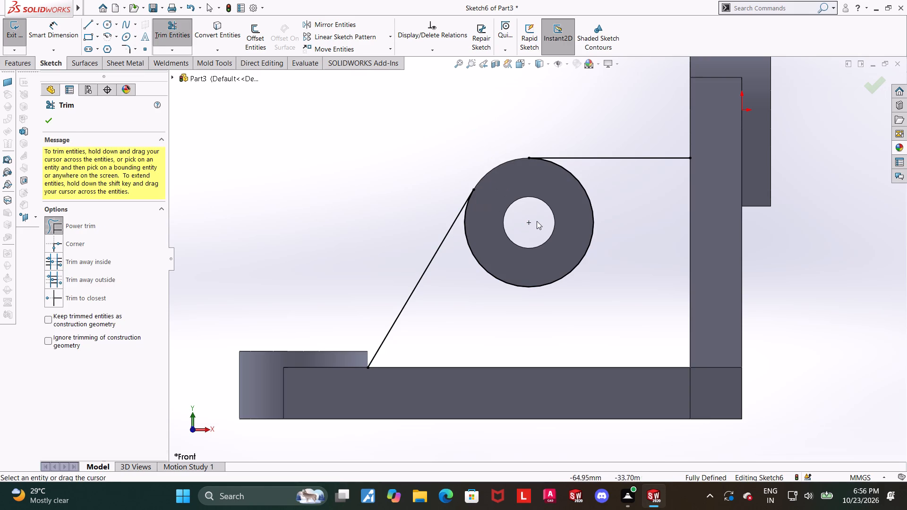
key("Escape")
Convert the arm's upper edge and the plate's inner vertical edge into the rib sketch.
scroll(537, 222, "down", 3)
middle_click_drag(535, 205, 538, 211)
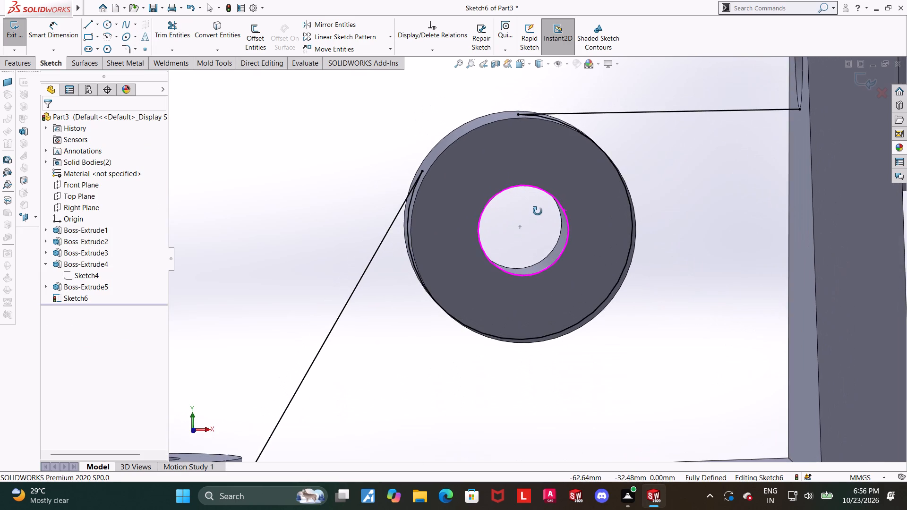
middle_click_drag(538, 211, 538, 211)
scroll(538, 211, "up", 3)
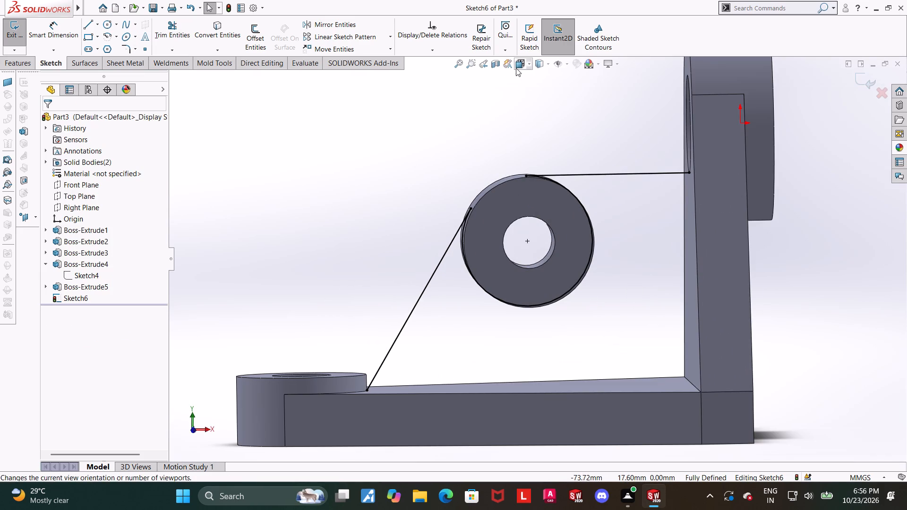
left_click(516, 68)
left_click(447, 318)
scroll(727, 382, "down", 1)
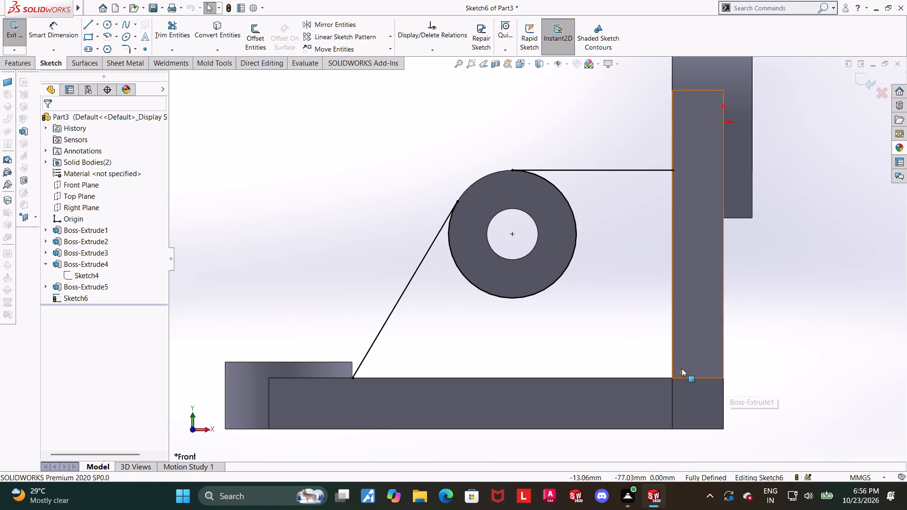
scroll(633, 401, "down", 2)
left_click(205, 34)
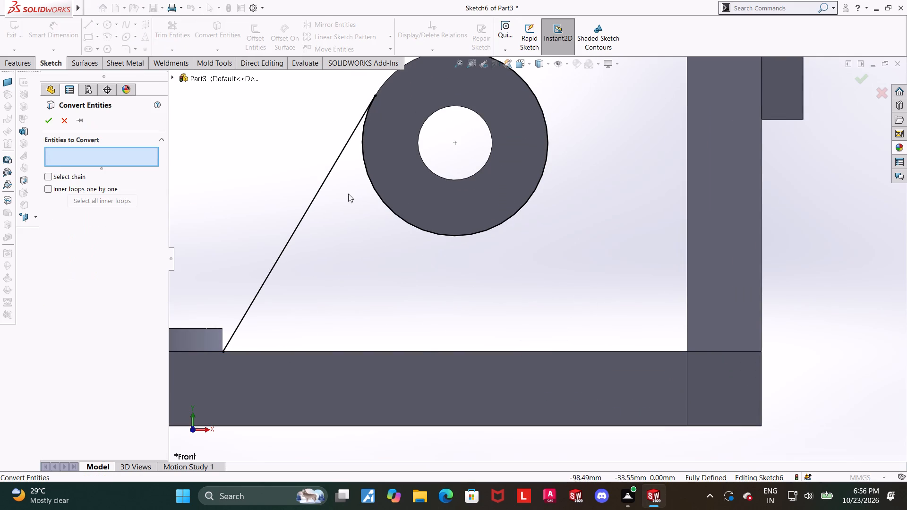
left_click(421, 350)
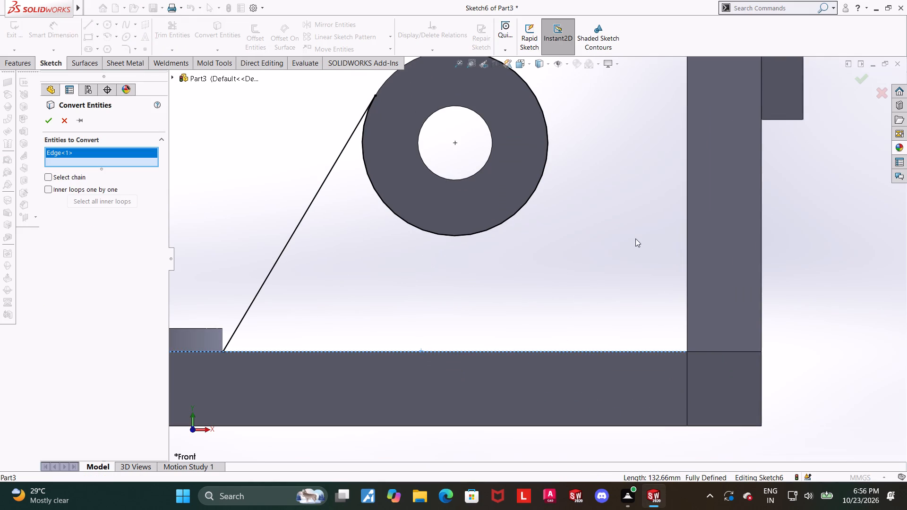
left_click(688, 255)
scroll(685, 255, "up", 3)
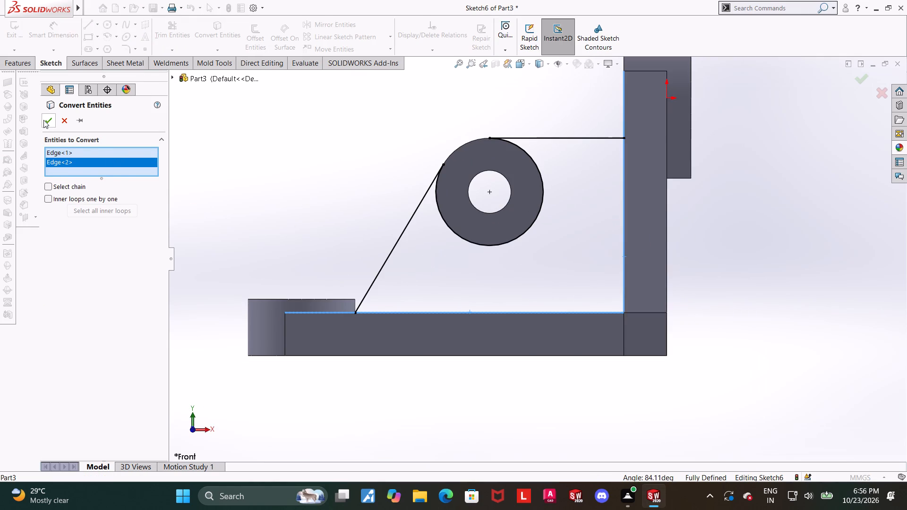
left_click(43, 119)
Trim the converted plate edge above the horizontal line and the converted arm edge beyond the sloping line's lower end.
left_click(162, 31)
scroll(390, 171, "up", 2)
scroll(484, 160, "down", 1)
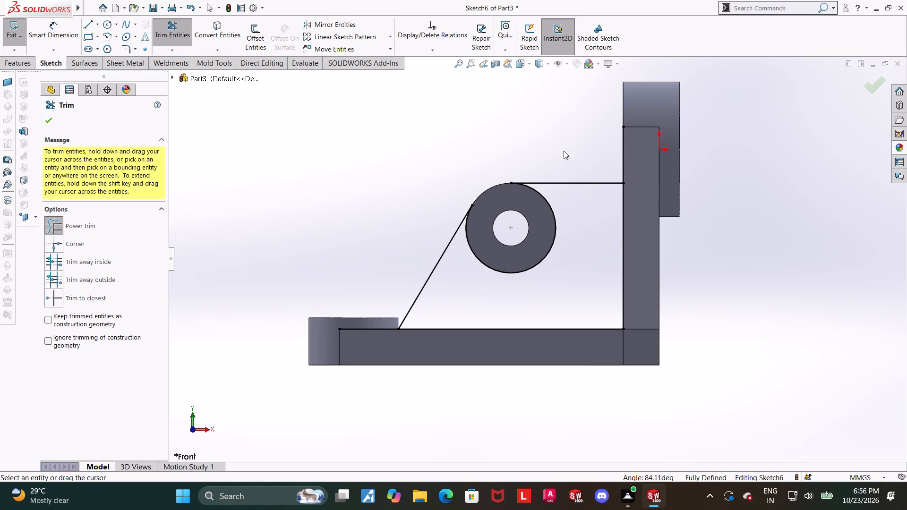
left_click_drag(569, 148, 635, 151)
left_click_drag(372, 357, 361, 294)
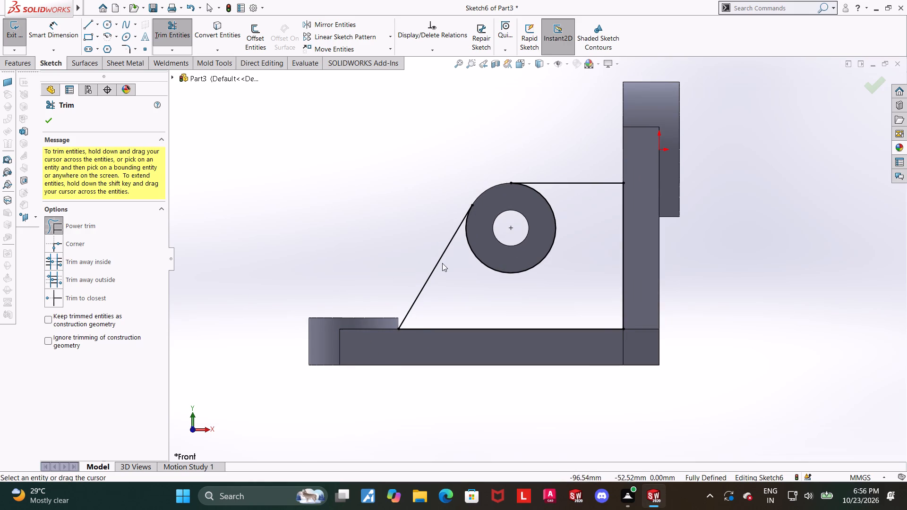
Finish and close the rib sketch with its trimmed tangent profile.
middle_click_drag(443, 280, 453, 320)
key("Escape")
key("Escape")
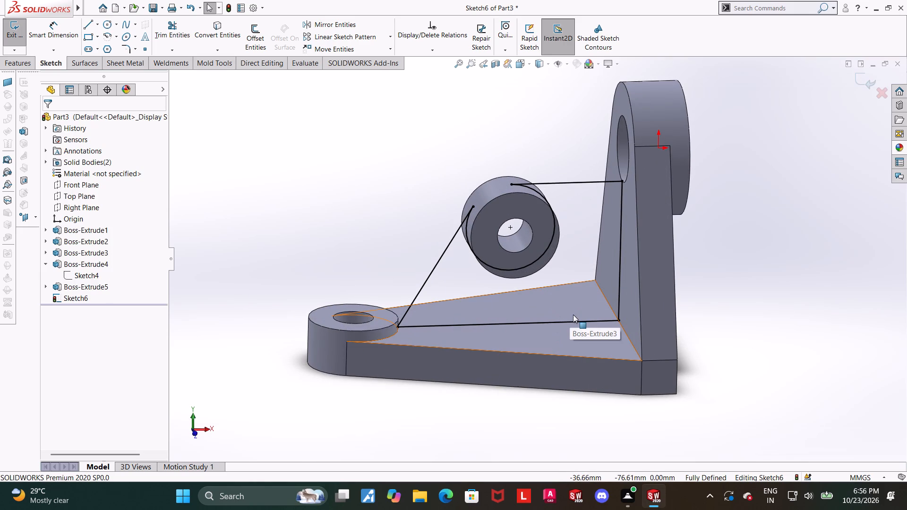
scroll(573, 314, "up", 1)
scroll(548, 289, "down", 1)
middle_click_drag(513, 330, 512, 316)
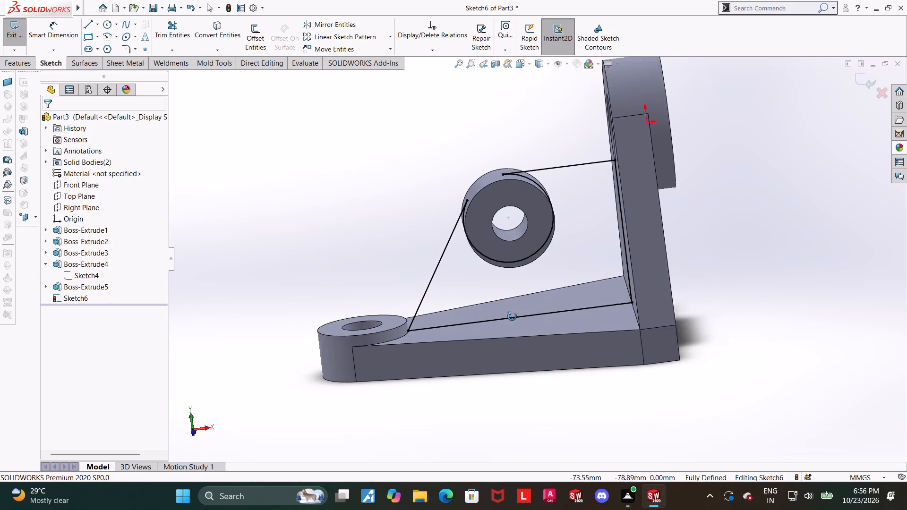
middle_click_drag(512, 316, 525, 301)
left_click(525, 62)
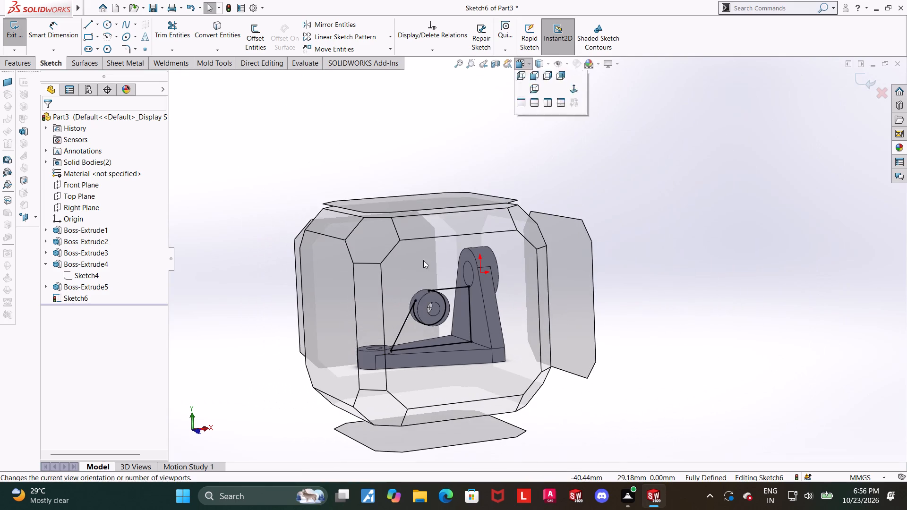
left_click(435, 297)
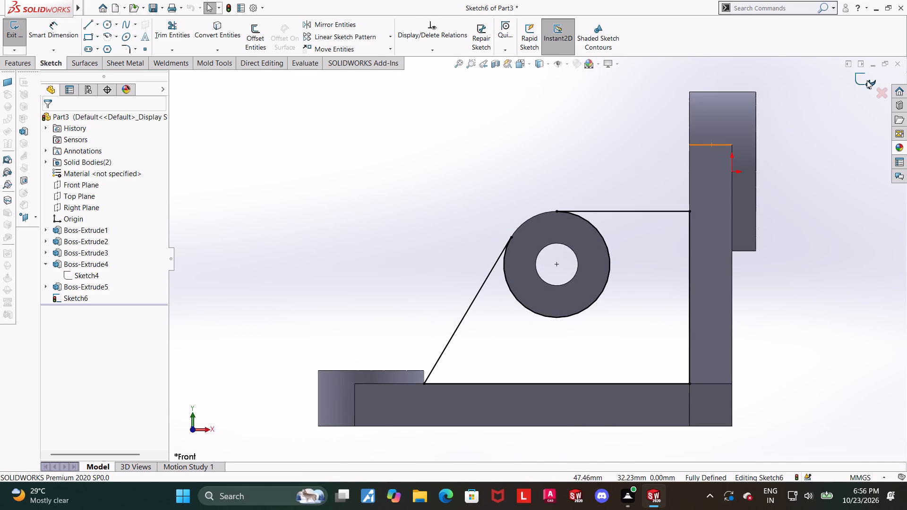
left_click(867, 80)
Extrude the closed rib sketch 12 mm with the Mid Plane end condition, merging it with the arm, plate and round boss.
left_click(24, 34)
middle_click_drag(402, 236, 436, 267)
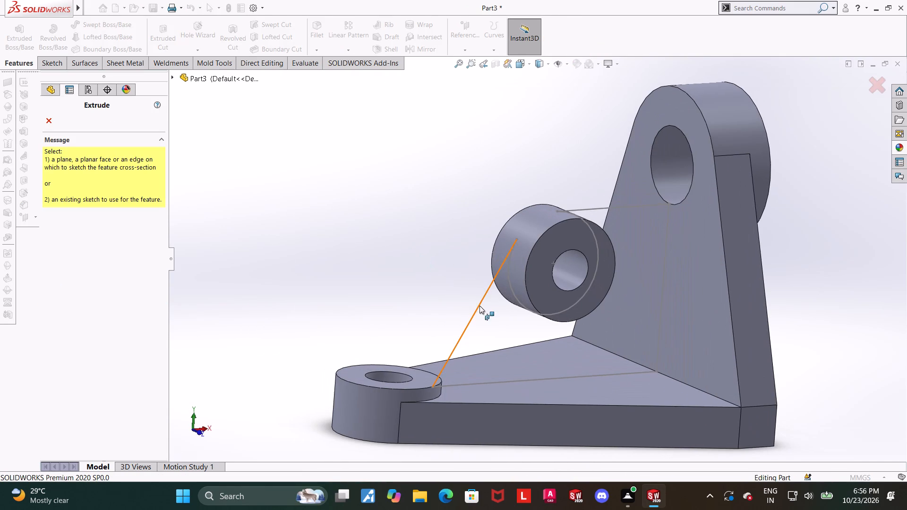
left_click(173, 76)
left_click(208, 250)
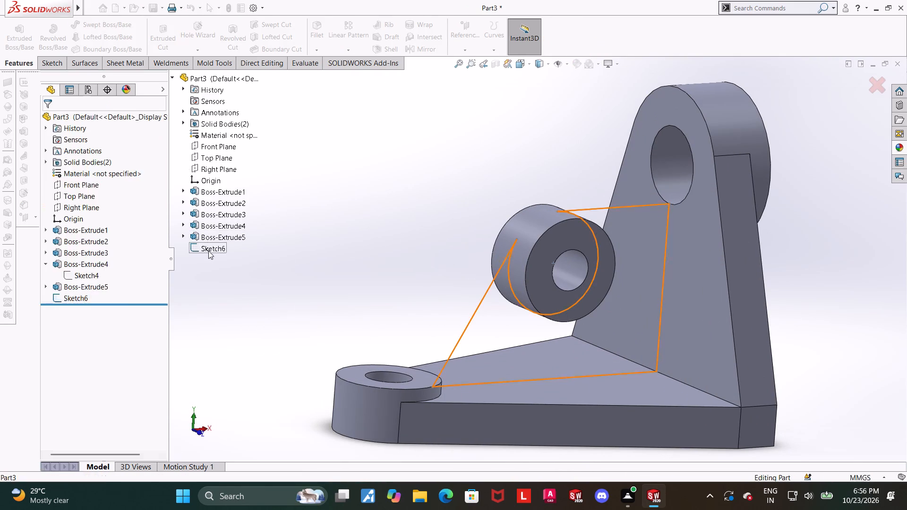
left_click(95, 191)
left_click(84, 245)
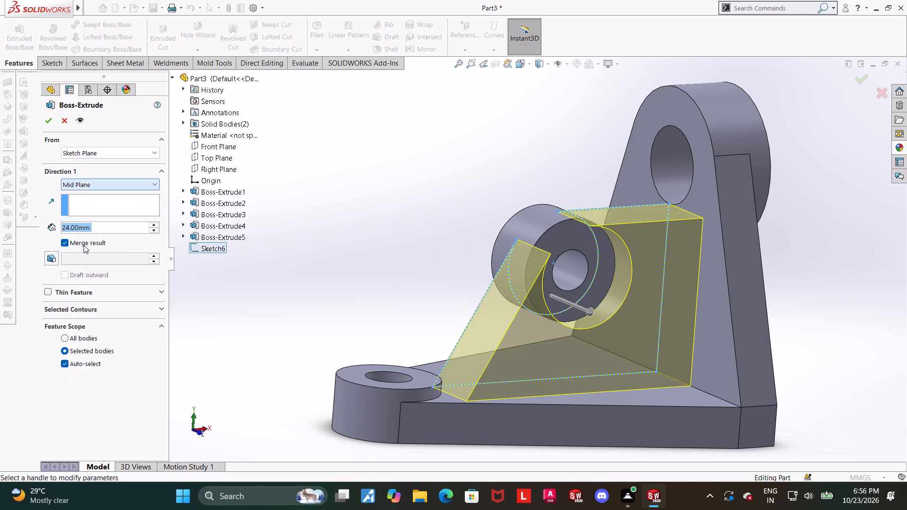
key("1")
key("2")
key("Return")
middle_click_drag(317, 231, 322, 231)
key("Return")
middle_click_drag(350, 282, 361, 285)
left_click(349, 299)
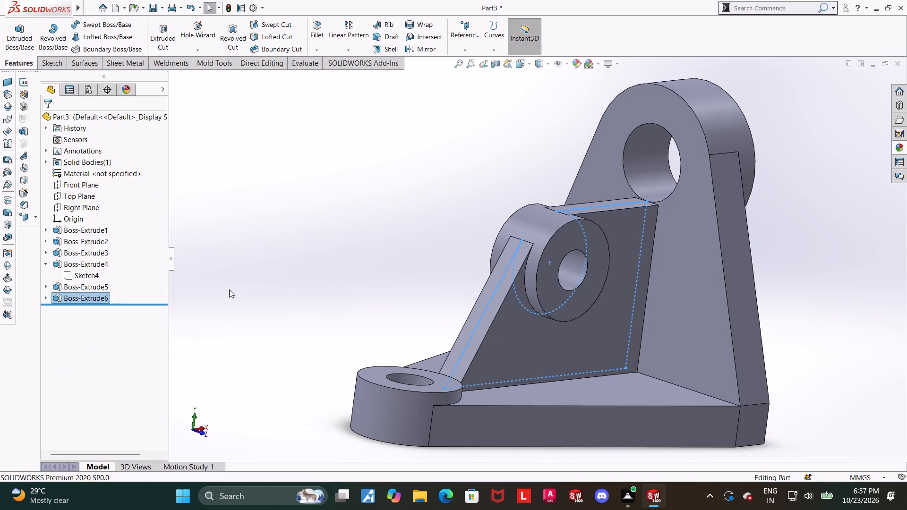
Review the rib extrusion's settings and inspect the rib's junctions with the bosses, arm and plate from several directions.
left_click(73, 298)
left_click(77, 272)
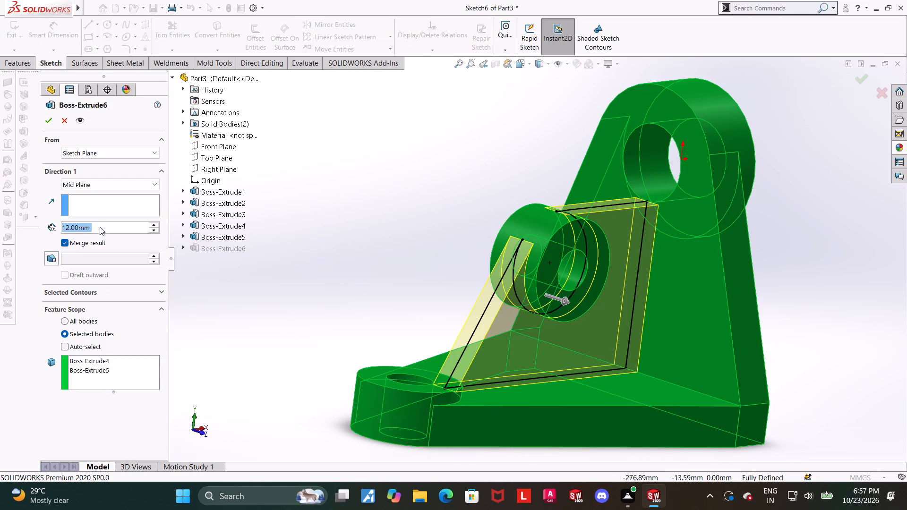
left_click(48, 127)
left_click(48, 125)
left_click(375, 303)
middle_click_drag(365, 312, 337, 331)
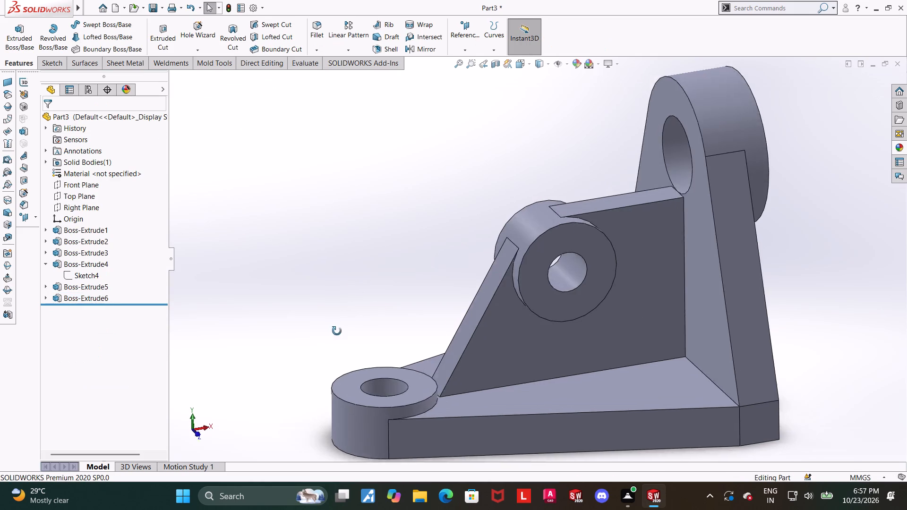
middle_click_drag(337, 331, 303, 462)
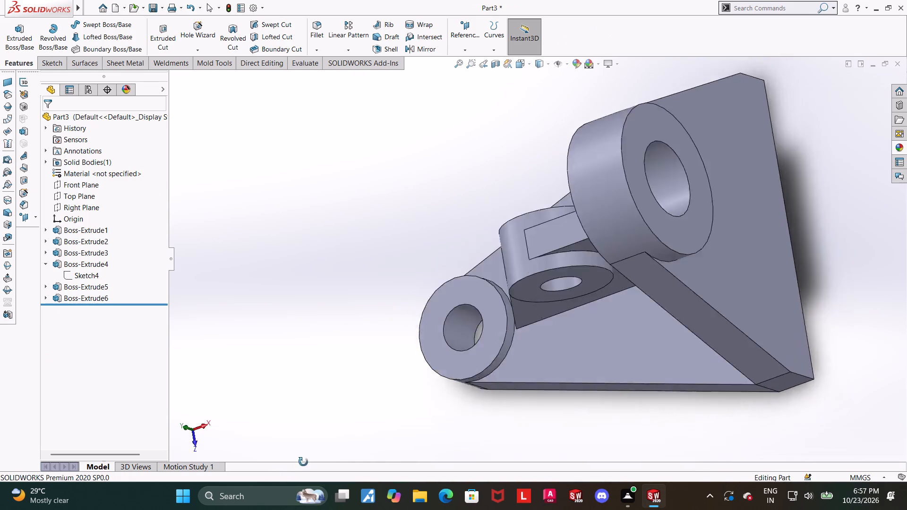
middle_click_drag(303, 462, 329, 316)
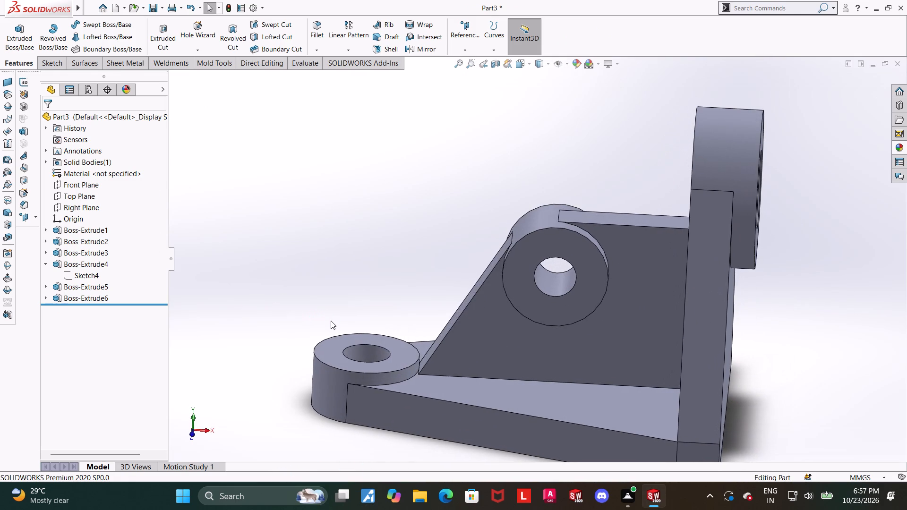
Reopen the rib sketch and trim away the sloping line between the circle and the arm end boss.
left_click(45, 297)
left_click(70, 306)
left_click(73, 276)
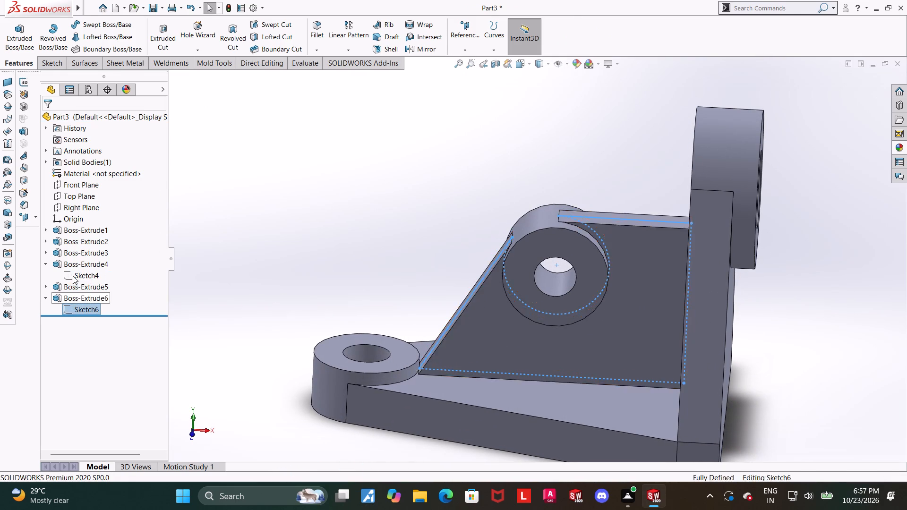
left_click(88, 307)
left_click(111, 294)
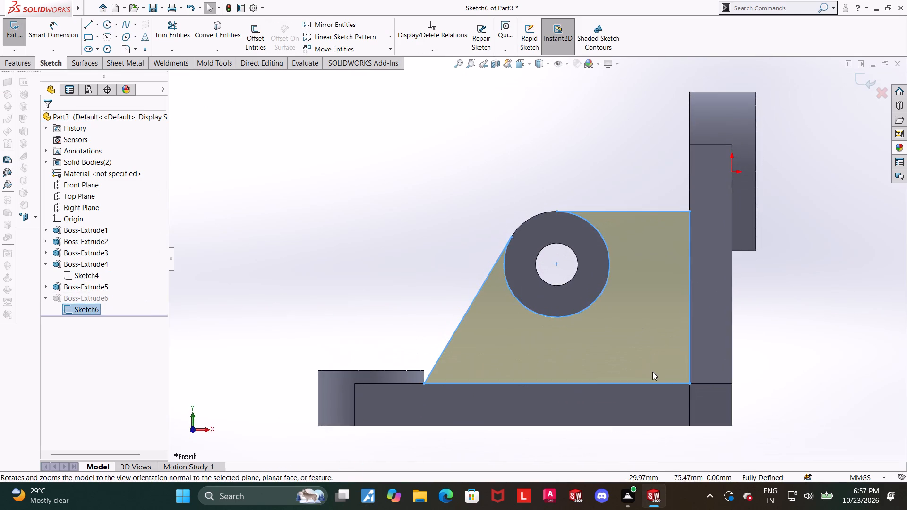
scroll(652, 372, "down", 2)
left_click(856, 371)
scroll(398, 337, "down", 2)
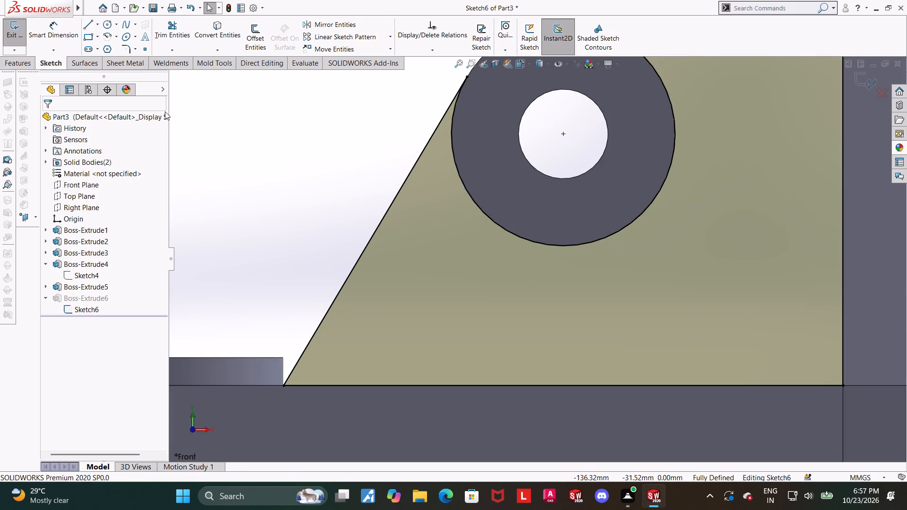
left_click(156, 26)
left_click_drag(350, 312, 322, 294)
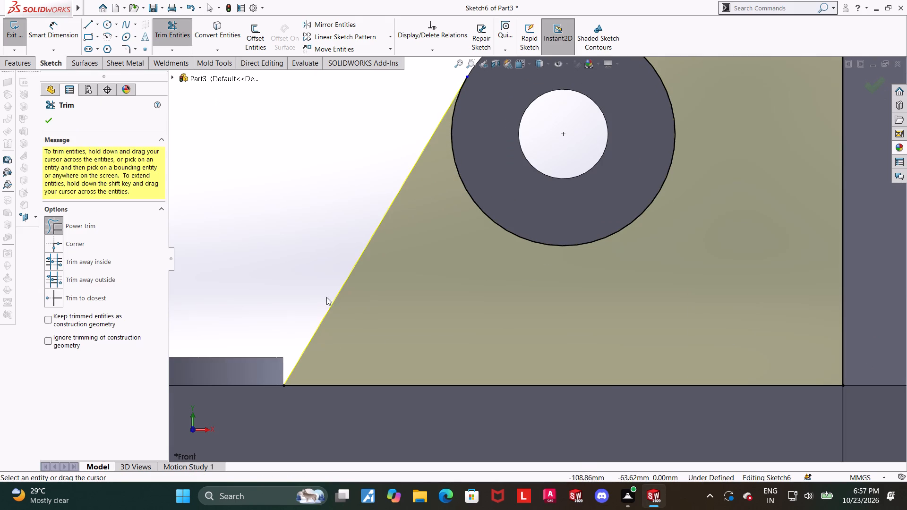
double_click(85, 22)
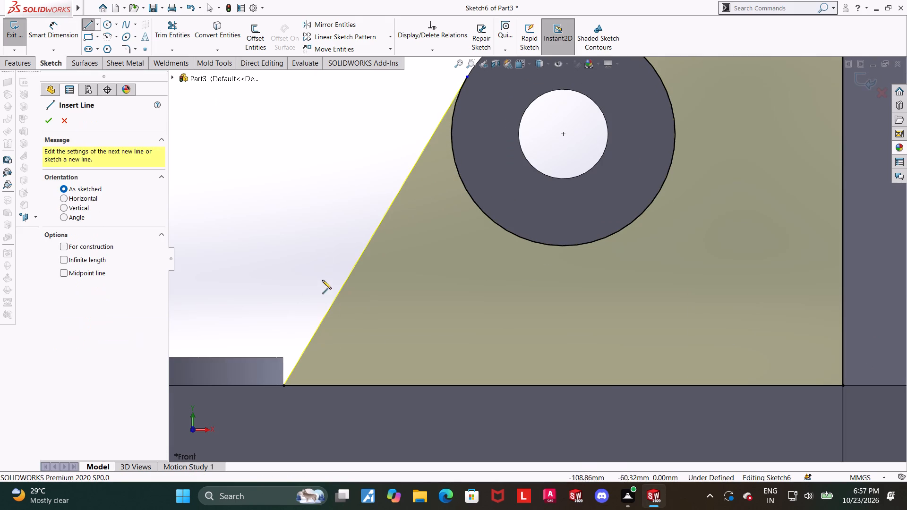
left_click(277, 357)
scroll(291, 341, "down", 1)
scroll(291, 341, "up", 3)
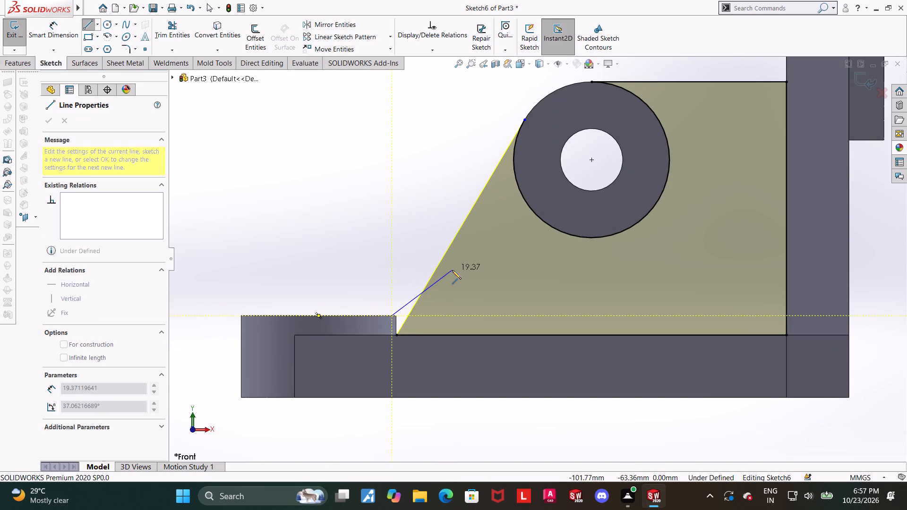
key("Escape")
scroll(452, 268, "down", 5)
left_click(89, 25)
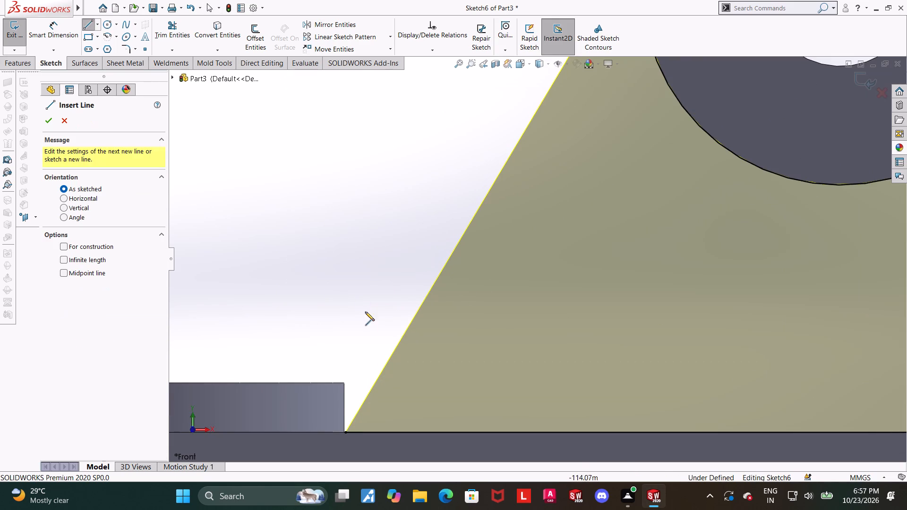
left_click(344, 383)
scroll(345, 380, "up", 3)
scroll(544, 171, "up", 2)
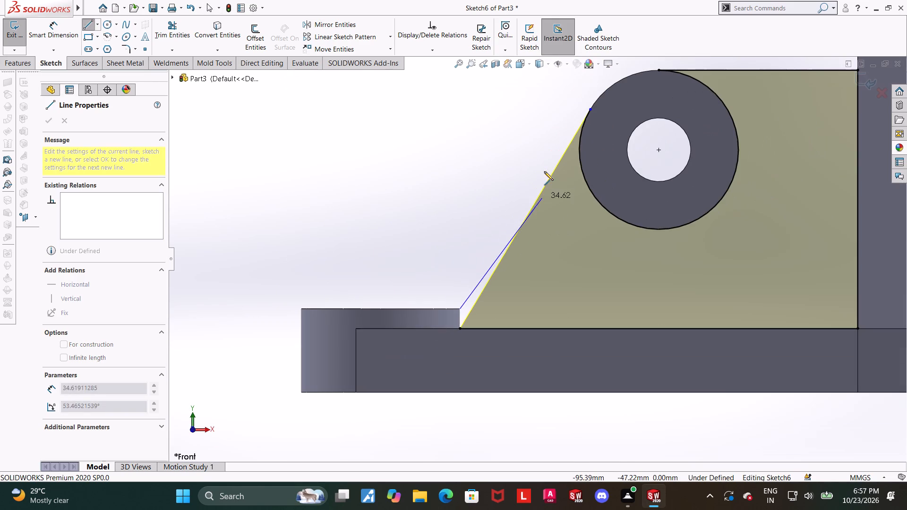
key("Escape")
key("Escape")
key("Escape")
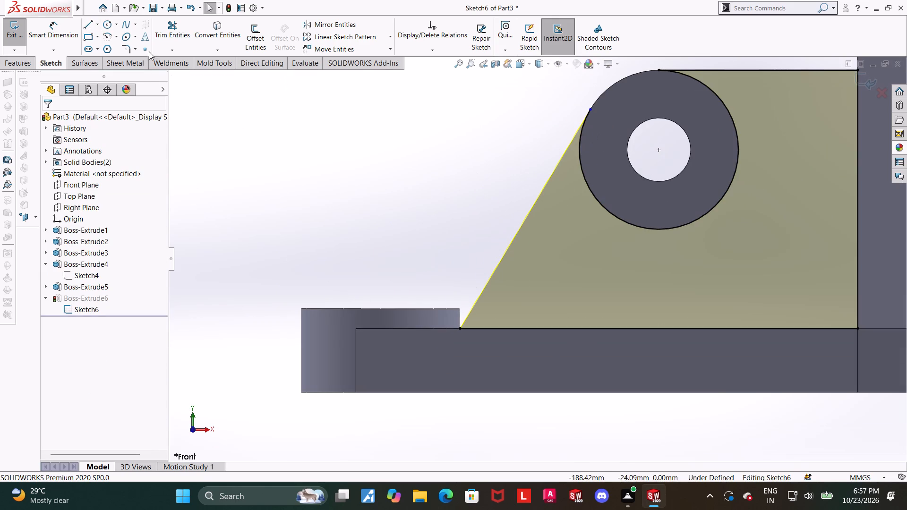
Draw a vertical line about 25 mm long from the circle's lower arc down to the arm's upper edge.
left_click(83, 28)
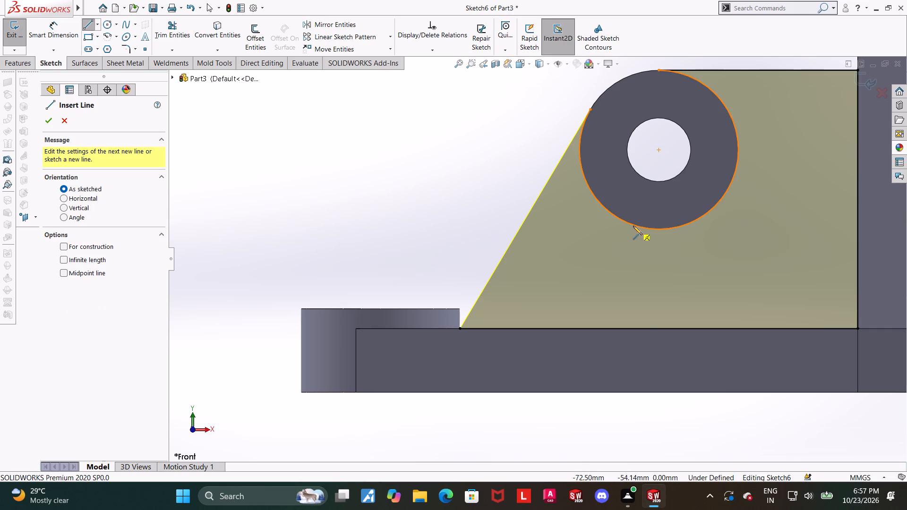
left_click(633, 226)
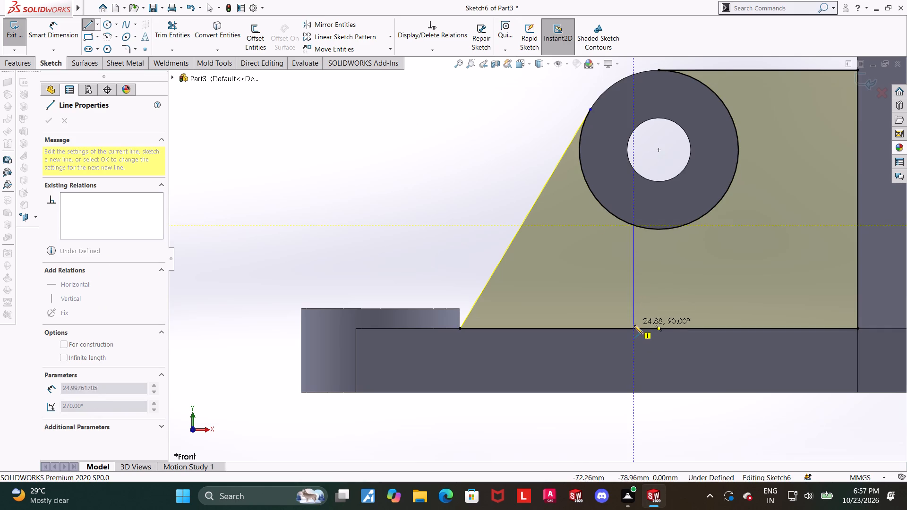
left_click(634, 326)
key("Escape")
key("Escape")
key("Escape")
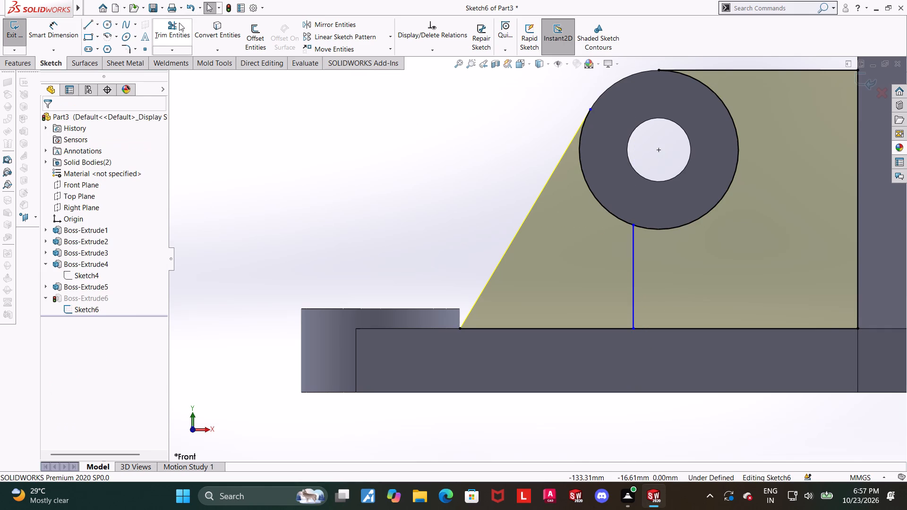
Trim the circle's arc and the arm-edge line on the vertical line's side facing the arm end boss.
left_click(179, 23)
left_click_drag(613, 144, 563, 161)
left_click_drag(587, 282, 576, 358)
scroll(578, 342, "up", 4)
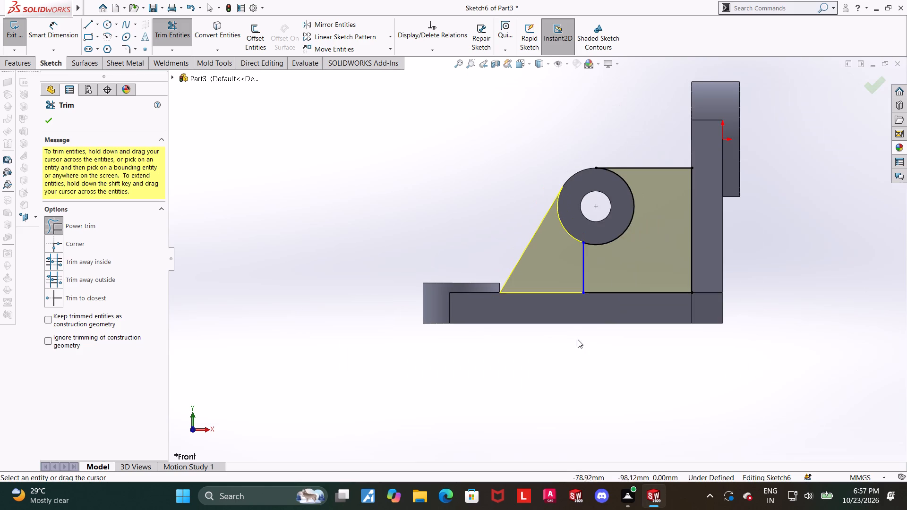
key("Escape")
key("Escape")
scroll(647, 266, "down", 3)
key("Escape")
Add a Vertical relation between the vertical line's upper endpoint and the circle's centre, and exit the rib sketch.
scroll(620, 267, "up", 1)
left_click(637, 246)
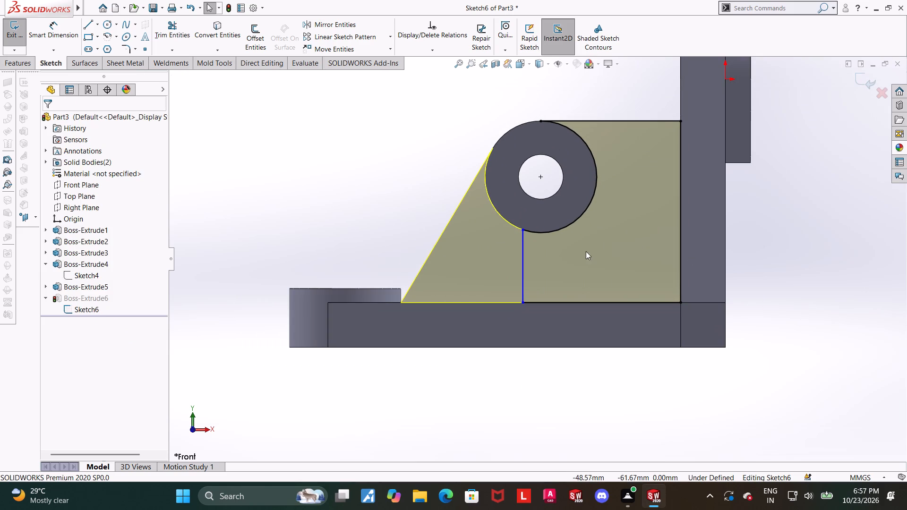
left_click(542, 178)
left_click(522, 253, "ctrl")
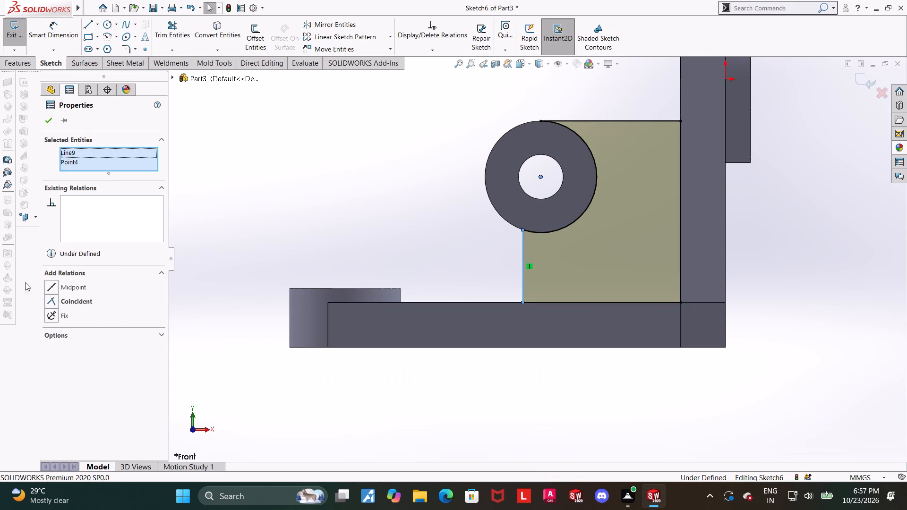
left_click(503, 238)
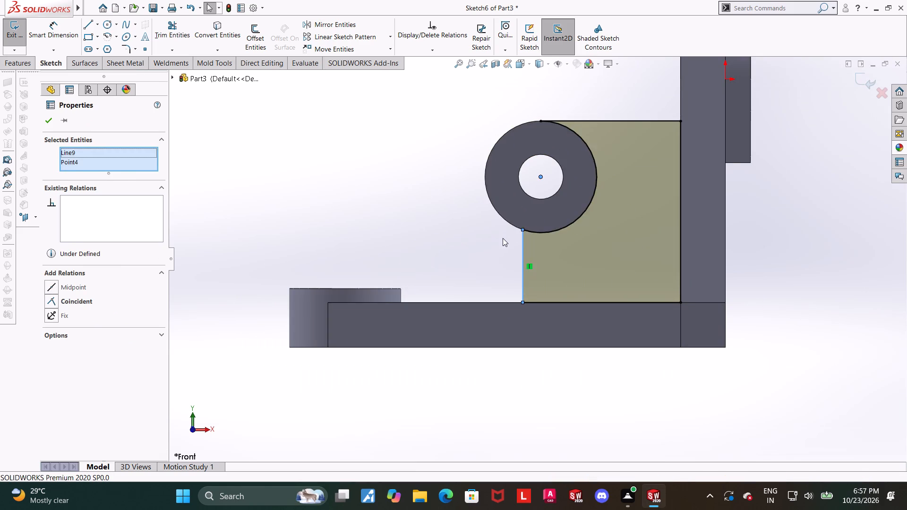
left_click(523, 230)
left_click(542, 176, "ctrl")
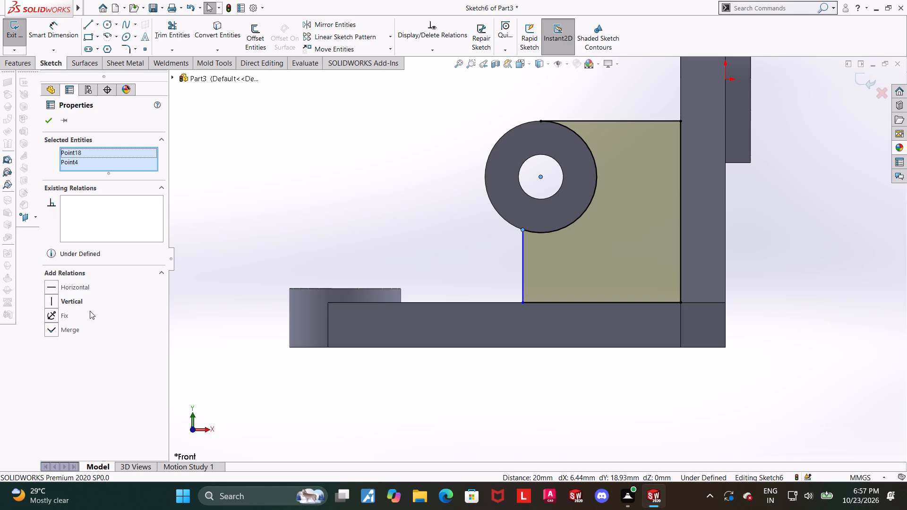
left_click(50, 302)
left_click(587, 416)
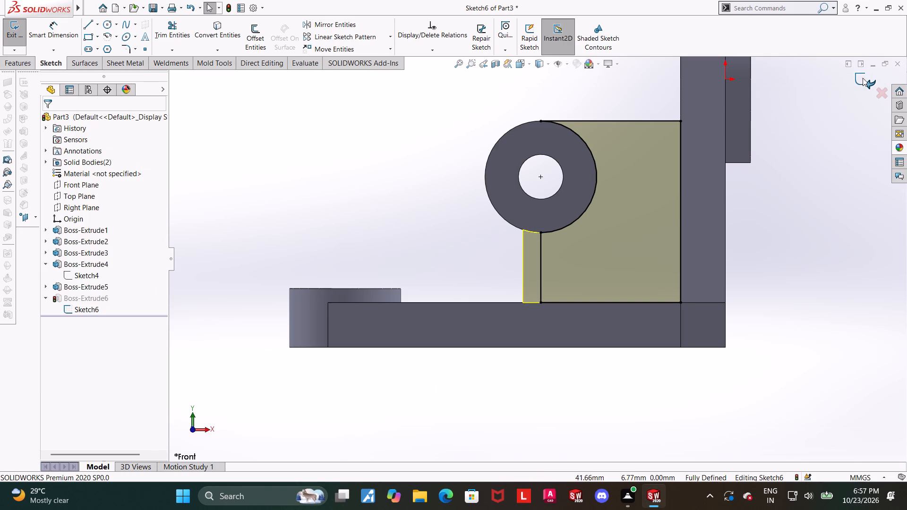
left_click(863, 78)
Start a new sketch on the Front Plane and view it face-on.
scroll(688, 191, "up", 2)
middle_click_drag(670, 211, 707, 241)
left_click(719, 327)
scroll(608, 224, "down", 2)
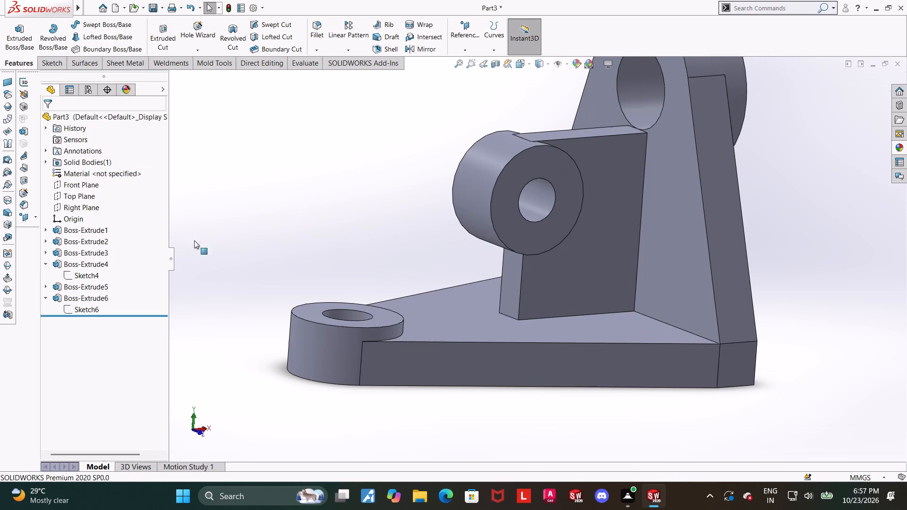
left_click(76, 188)
left_click(83, 174)
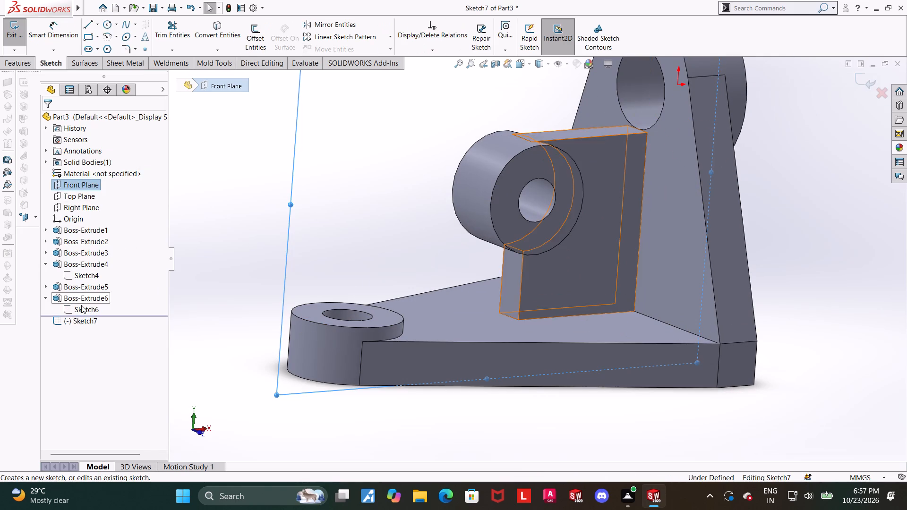
left_click(82, 321)
left_click(108, 308)
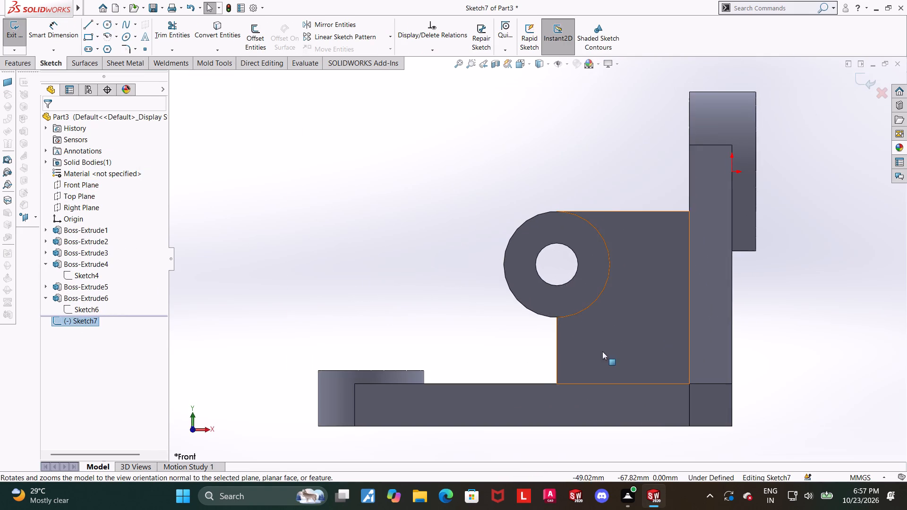
Draw a slanted line from the inner top corner of the arm end boss to the 40 mm boss's outer circle.
scroll(598, 323, "down", 2)
left_click(88, 20)
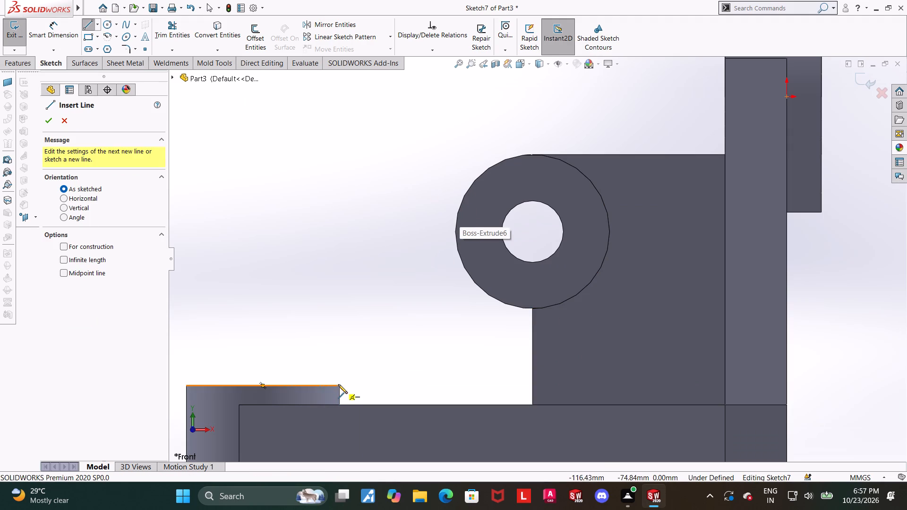
scroll(334, 384, "down", 4)
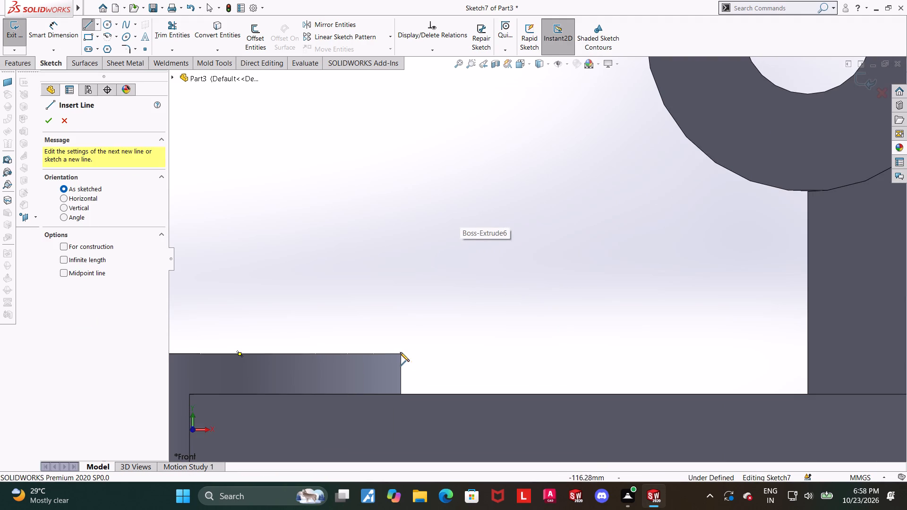
left_click(400, 354)
scroll(399, 346, "up", 4)
scroll(531, 198, "up", 4)
scroll(569, 158, "down", 2)
left_click(591, 150)
key("Escape")
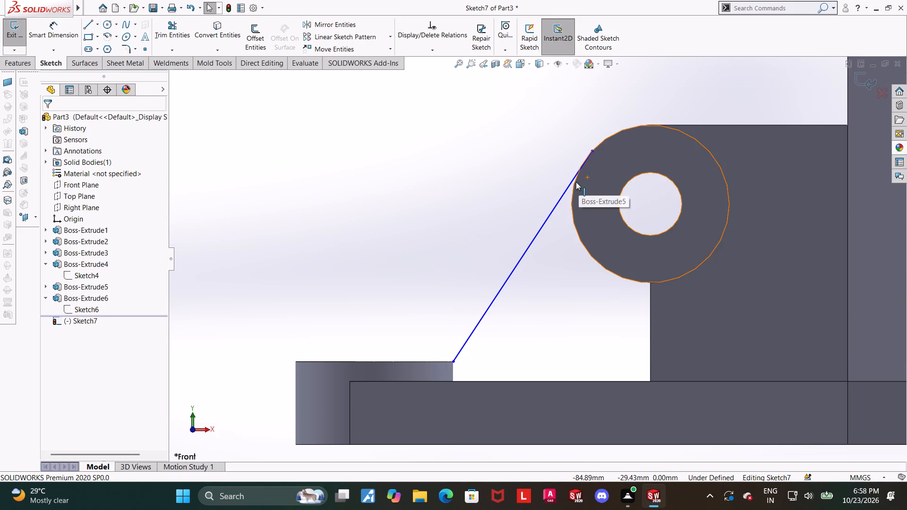
Add a Tangent relation between the slanted line and the outer circular edge of the 40 mm boss.
left_click(575, 182, "ctrl")
left_click(568, 185, "ctrl")
left_click(55, 293)
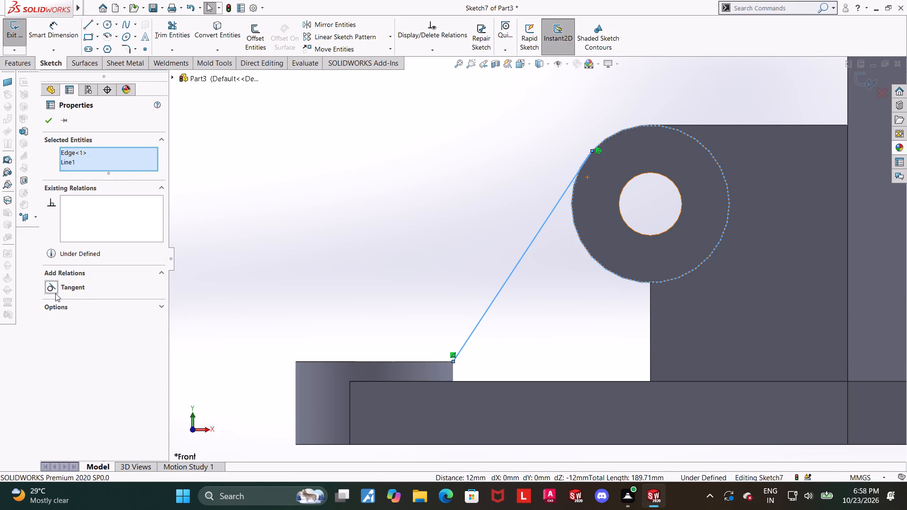
left_click(333, 249)
Add a Coincident relation between the slanted line's lower endpoint and the top edge of the arm end boss.
scroll(498, 369, "down", 2)
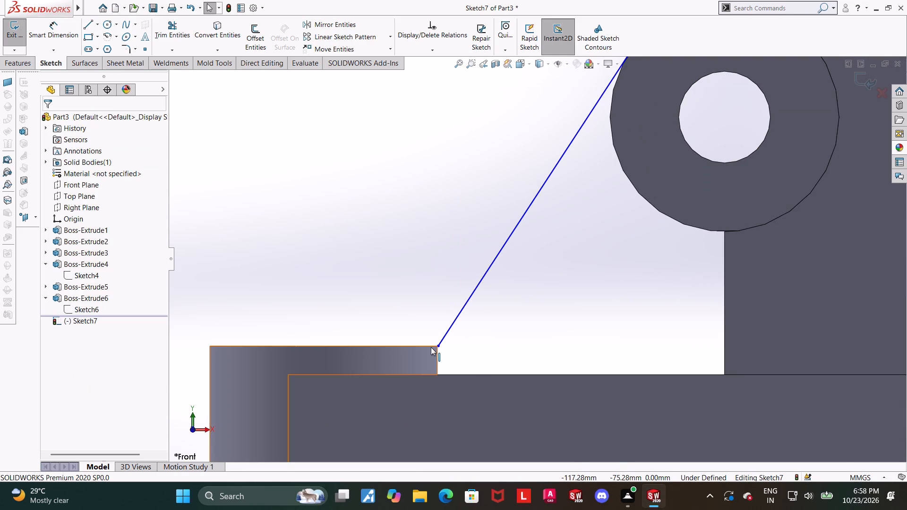
left_click(431, 347)
left_click(438, 347, "ctrl")
left_click(54, 306)
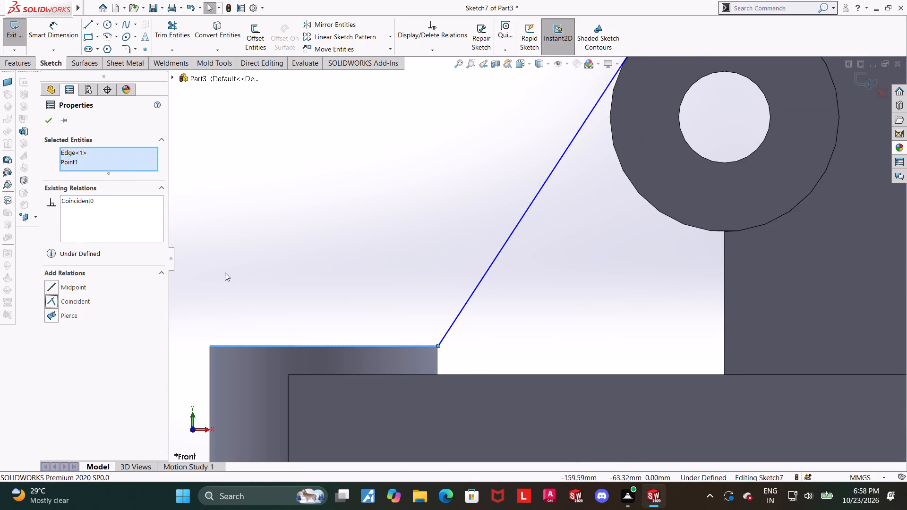
left_click(267, 263)
Draw a short horizontal line from the slanted line's lower endpoint inward along the end boss's top edge.
scroll(423, 263, "down", 3)
left_click(92, 21)
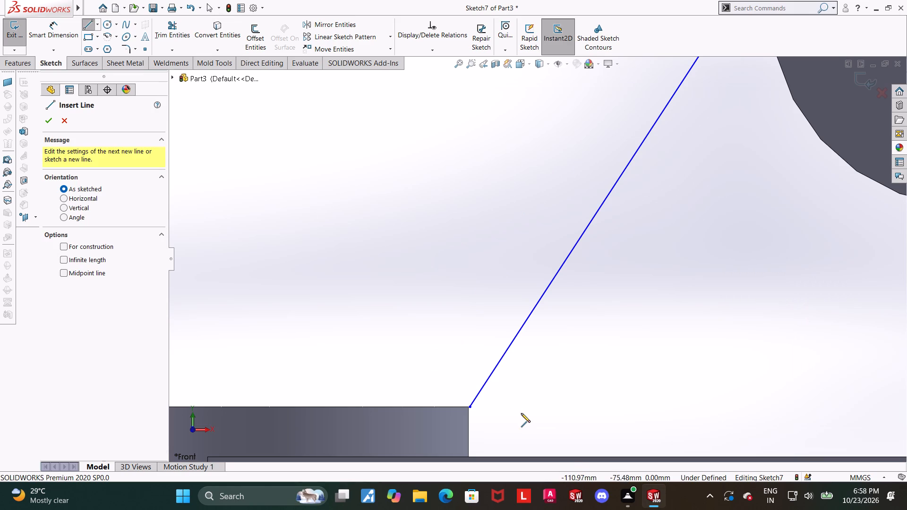
left_click(469, 408)
left_click(447, 408)
key("Escape")
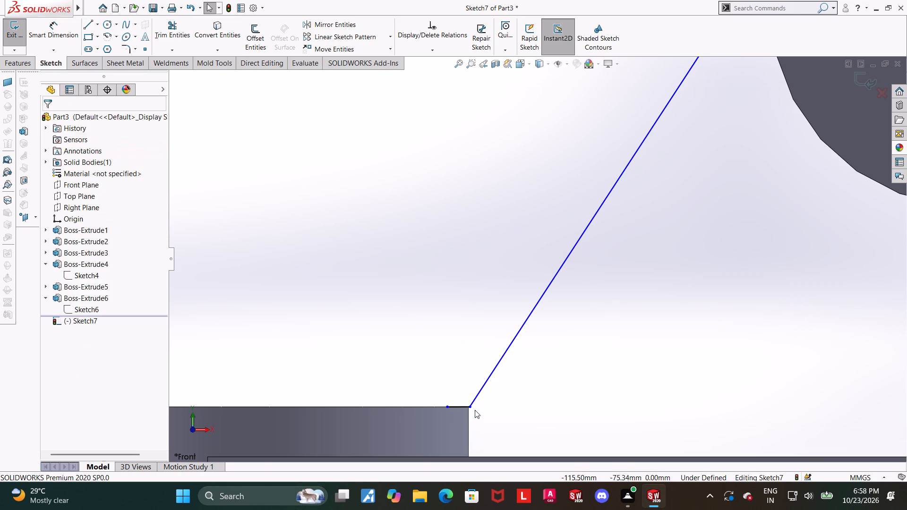
key("Escape")
Exit the sketch and create a 12 mm thick Rib from it, on both sides of the sketch, with the material side flipped.
scroll(475, 410, "up", 4)
middle_click_drag(657, 306, 665, 328)
scroll(665, 328, "up", 3)
middle_click_drag(651, 309, 662, 325)
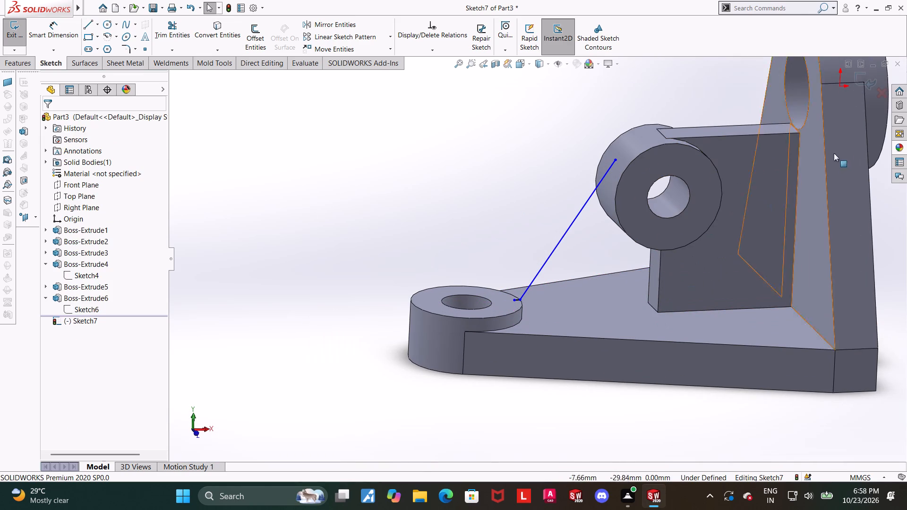
left_click(871, 79)
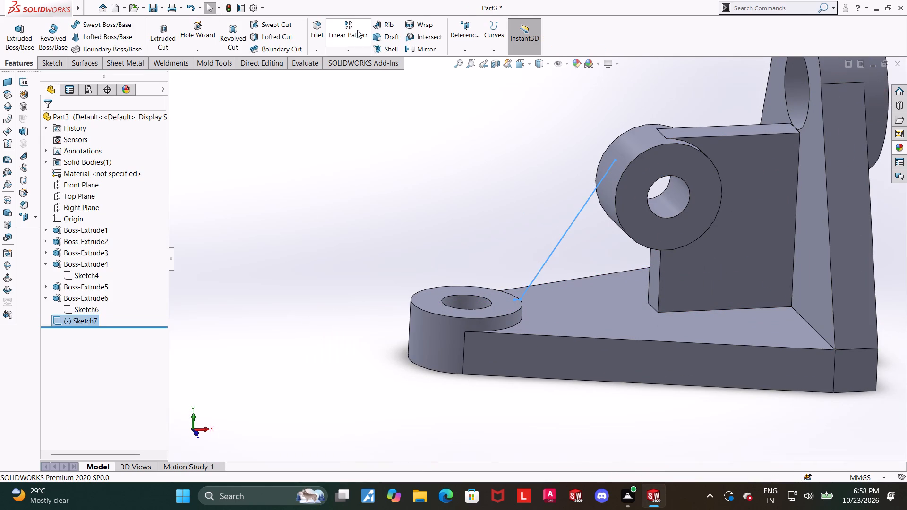
left_click(382, 25)
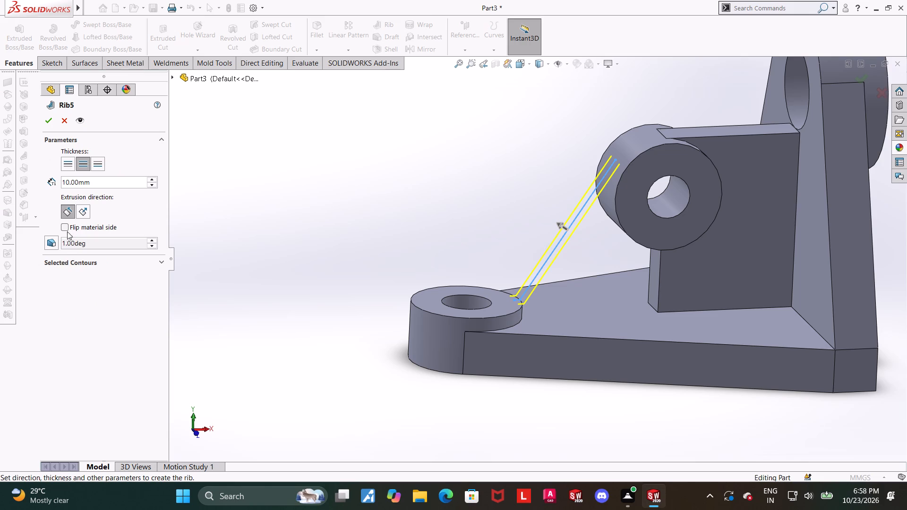
left_click(65, 228)
left_click(98, 182)
left_click_drag(101, 181, 0, 179)
type("12")
key("Return")
left_click(49, 126)
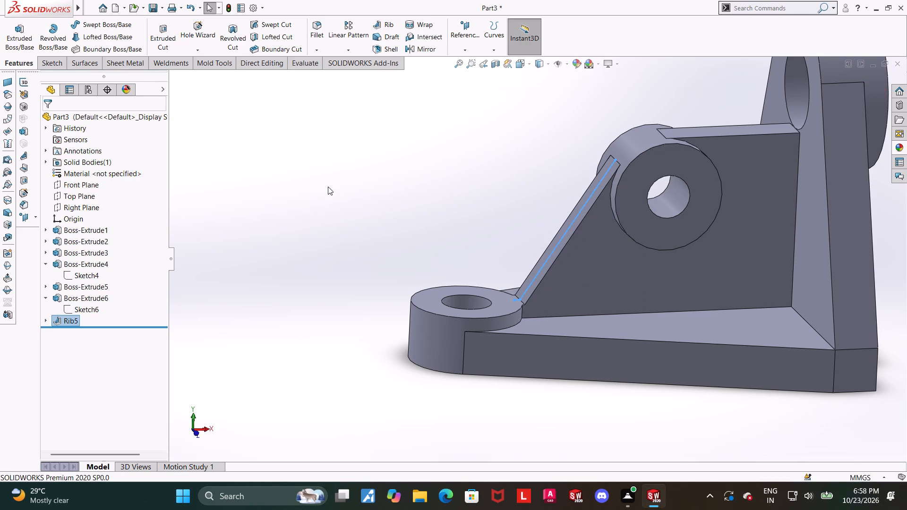
left_click(330, 189)
Examine the bracket and its new rib from several directions, including the right and isometric views.
middle_click(408, 268)
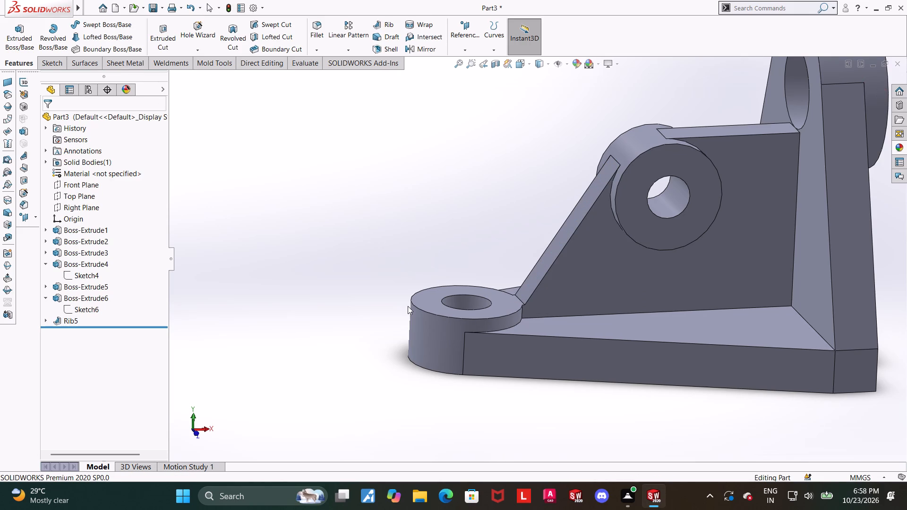
scroll(419, 303, "up", 1)
middle_click_drag(422, 307, 478, 323)
left_click(518, 63)
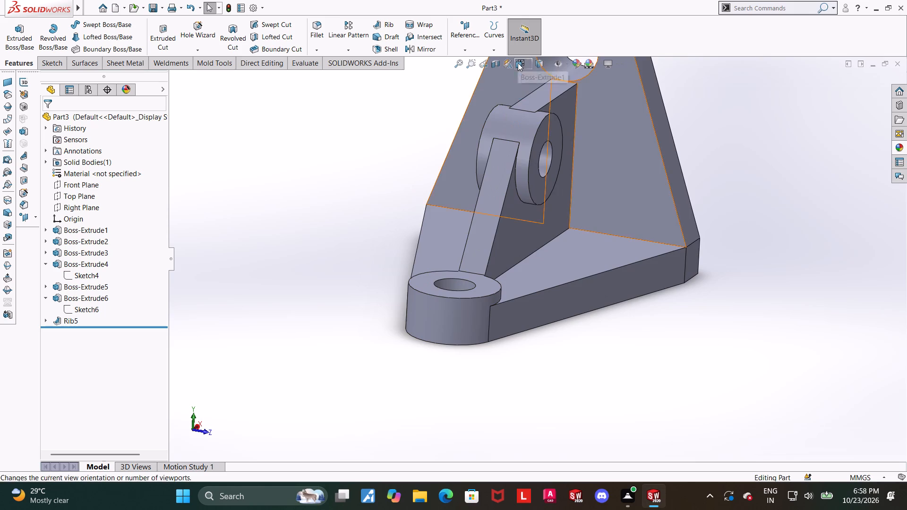
left_click(473, 265)
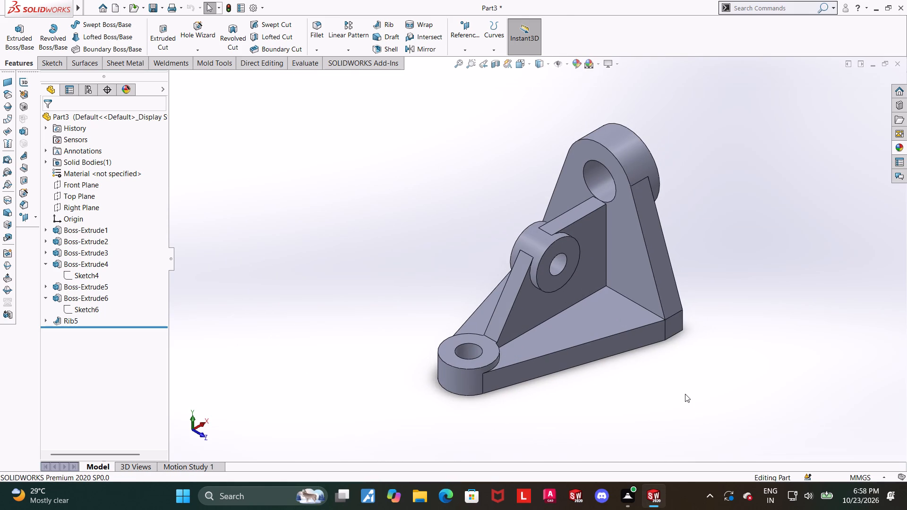
left_click(677, 420)
scroll(680, 358, "up", 2)
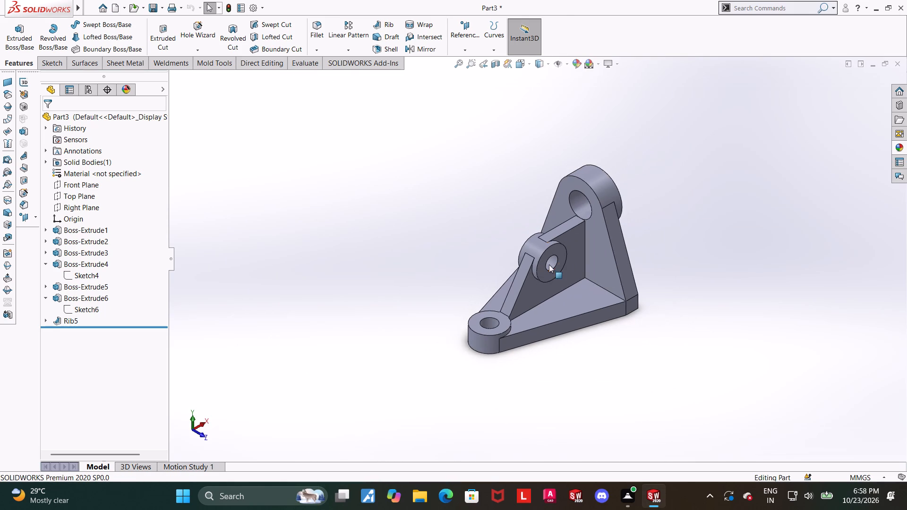
scroll(548, 265, "down", 1)
scroll(657, 238, "down", 1)
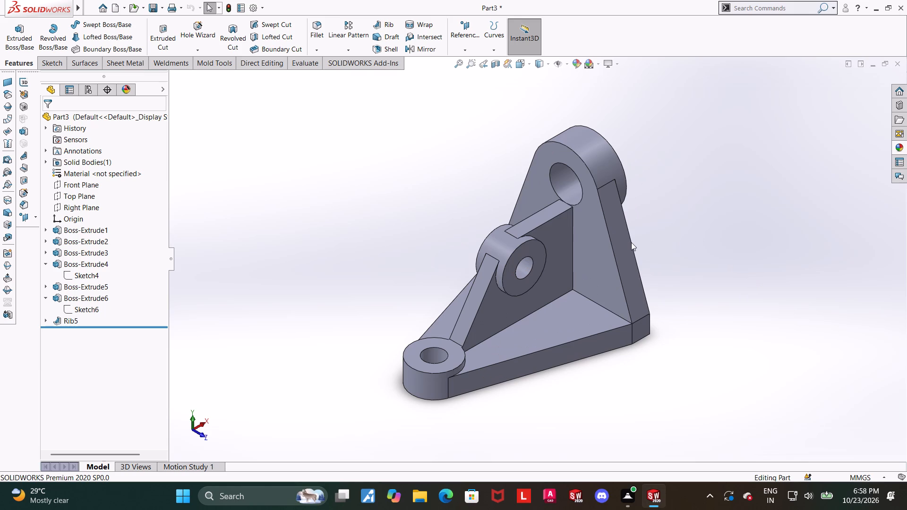
middle_click_drag(676, 233, 723, 163)
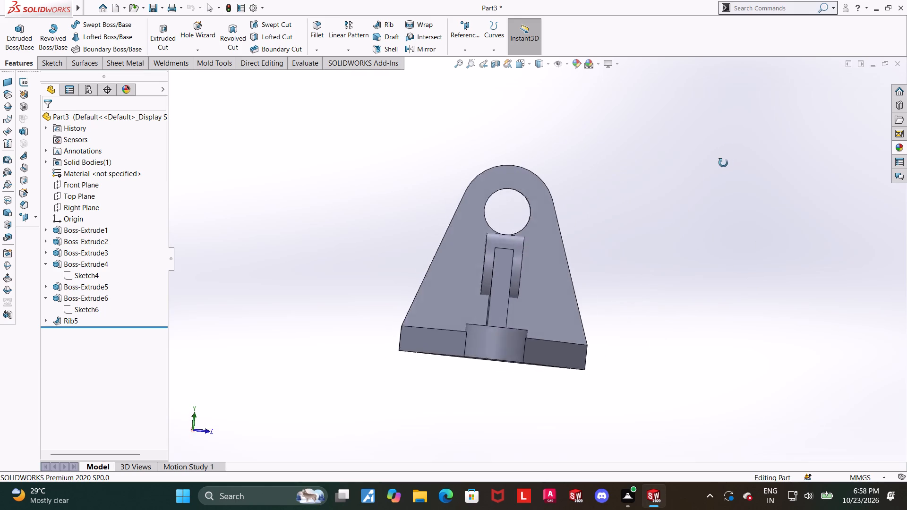
middle_click_drag(723, 163, 664, 180)
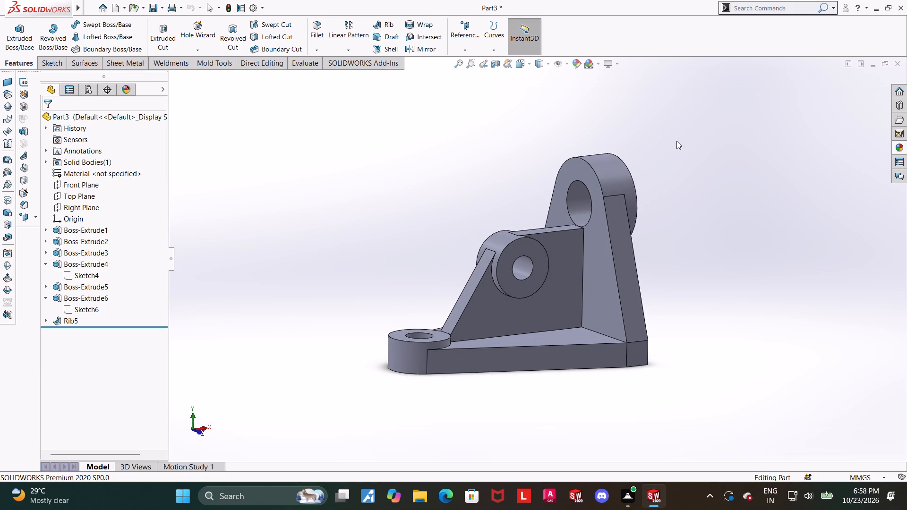
middle_click_drag(663, 197, 516, 211)
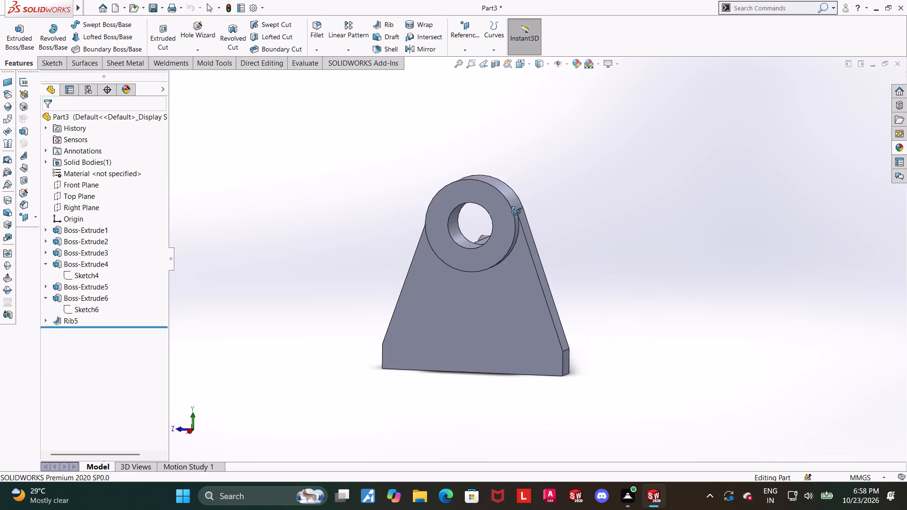
middle_click_drag(516, 211, 531, 205)
left_click(517, 69)
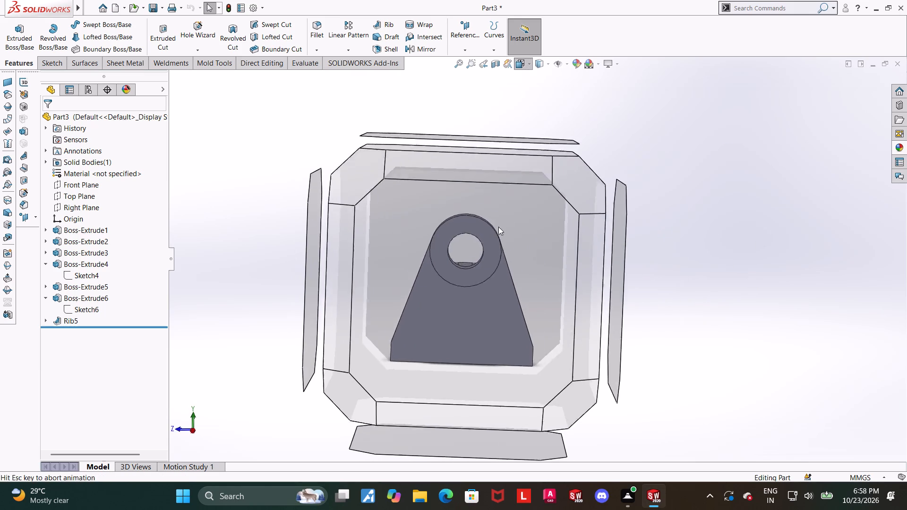
left_click(458, 303)
scroll(552, 194, "down", 5)
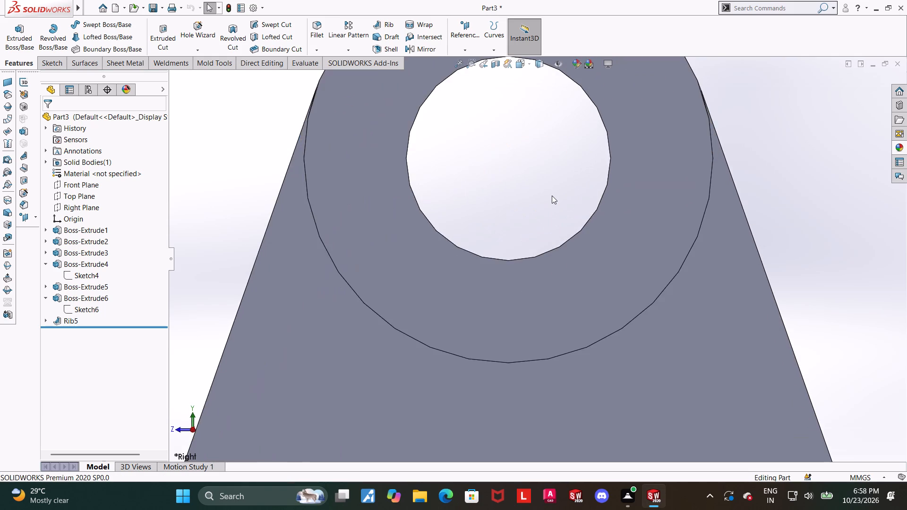
scroll(552, 195, "up", 6)
middle_click_drag(430, 232, 576, 213)
scroll(569, 212, "up", 1)
middle_click_drag(576, 213, 607, 223)
left_click(522, 67)
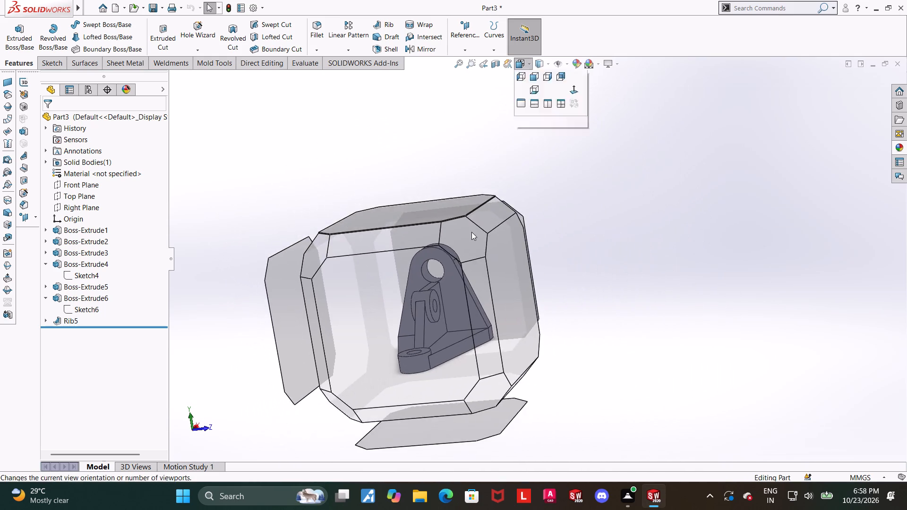
left_click(471, 232)
scroll(634, 288, "down", 2)
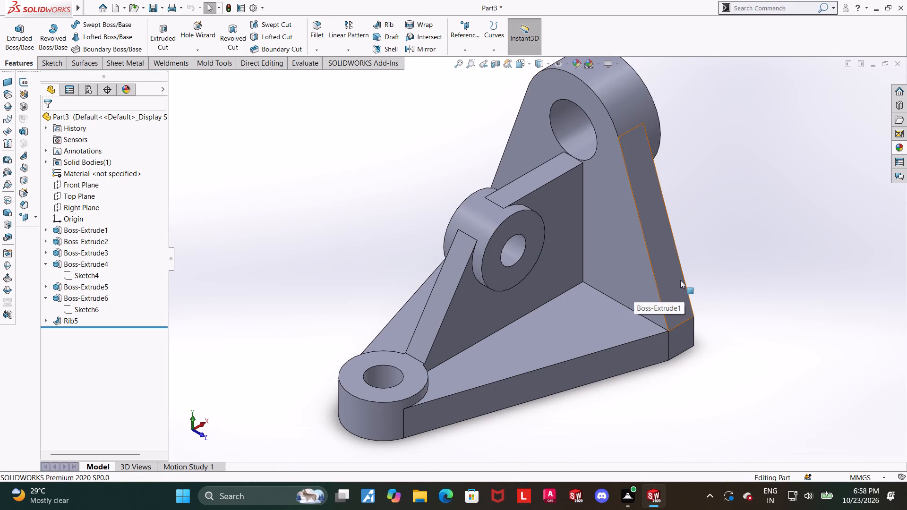
scroll(680, 280, "down", 1)
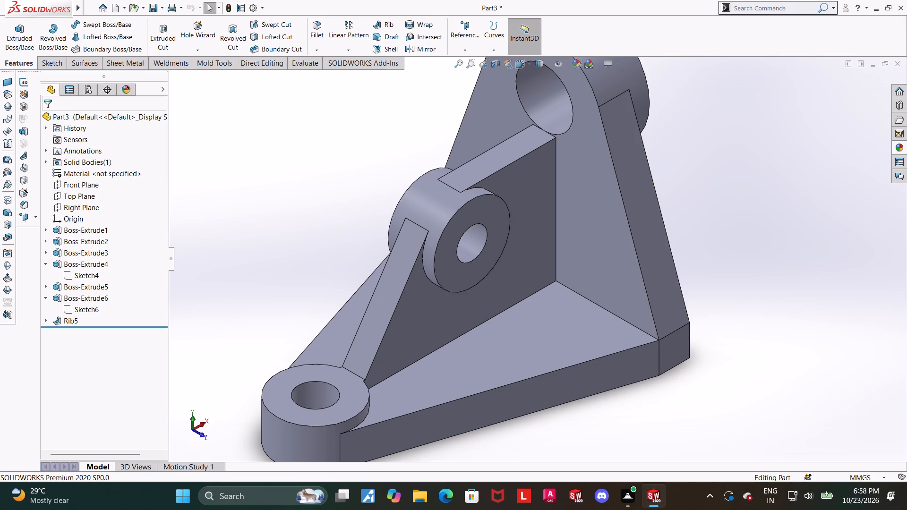
Measure the distance between the small side face at the plate's lower corner and the parallel side face of the rib.
left_click(298, 64)
left_click(101, 36)
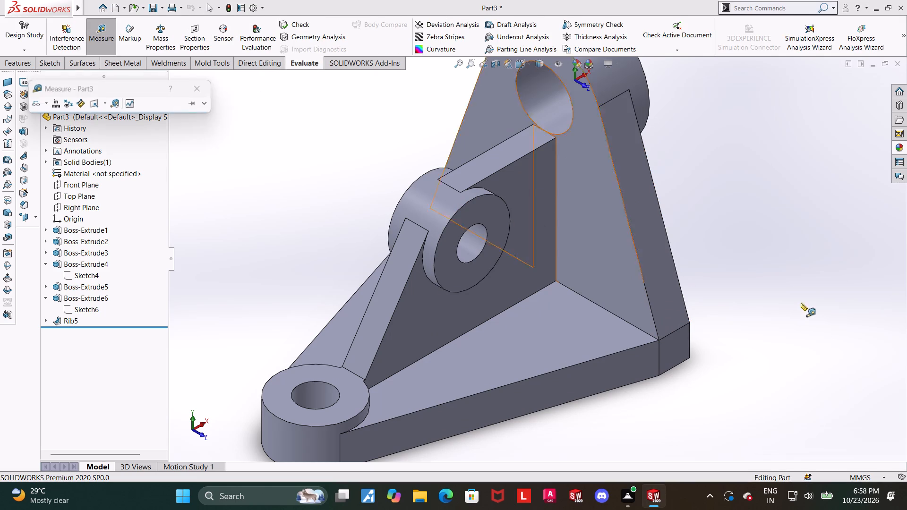
left_click(682, 351)
left_click(545, 238)
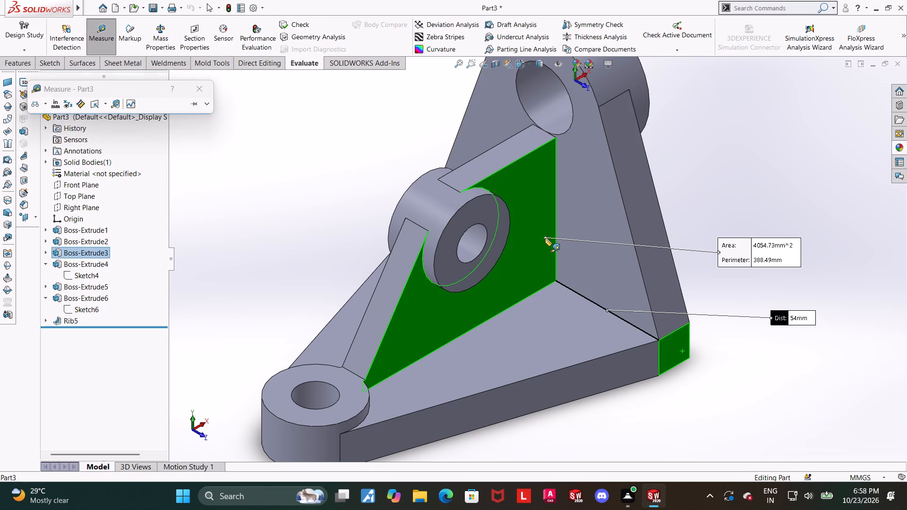
scroll(545, 238, "up", 1)
key("Escape")
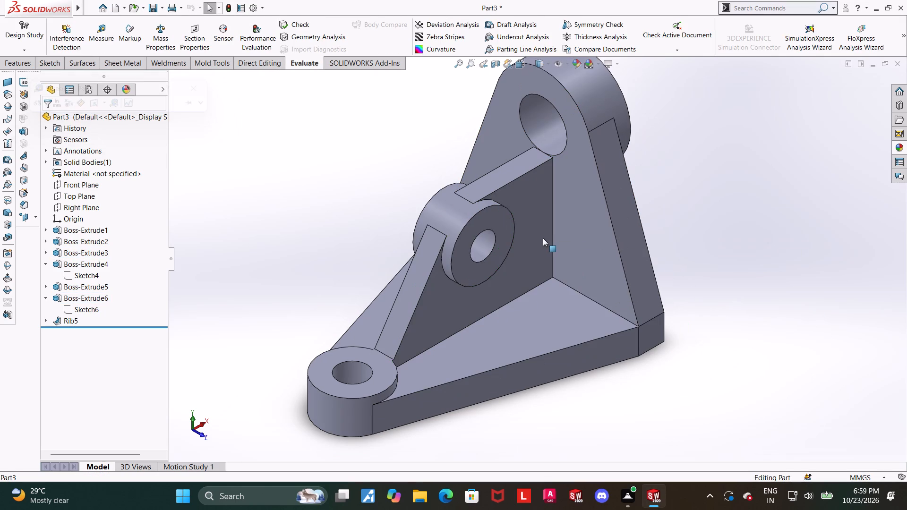
Measure the distance between the upper rib's top face and the arm's upper face.
scroll(543, 238, "up", 1)
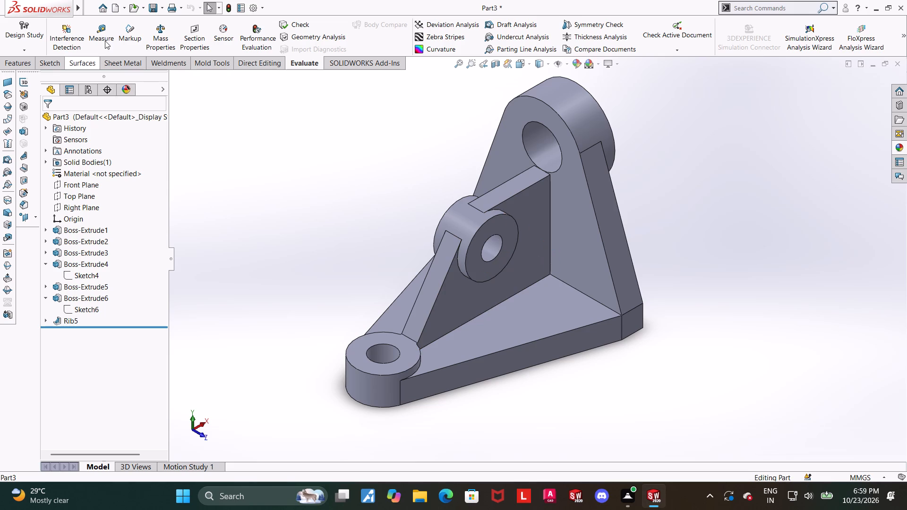
left_click(105, 40)
left_click(512, 185)
left_click(544, 307)
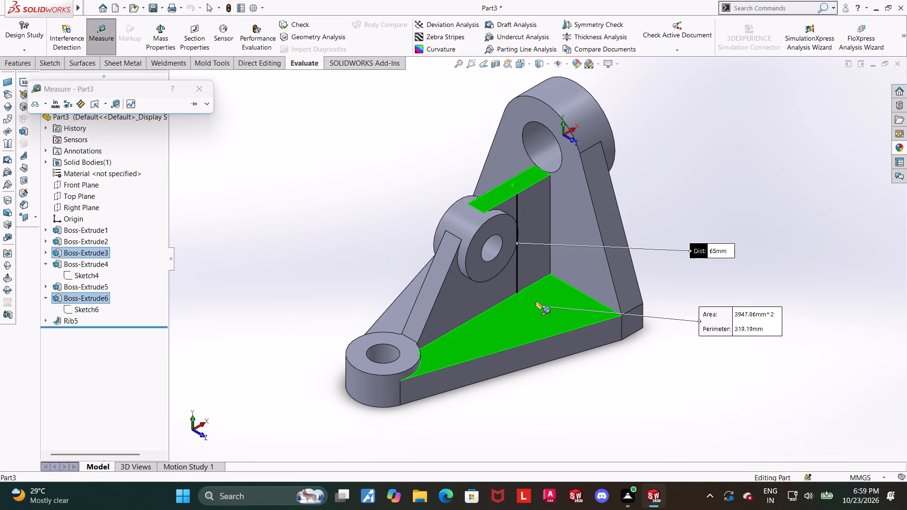
key("Escape")
Measure the distance between the arm end boss's top face and the arm's bottom face.
left_click(93, 33)
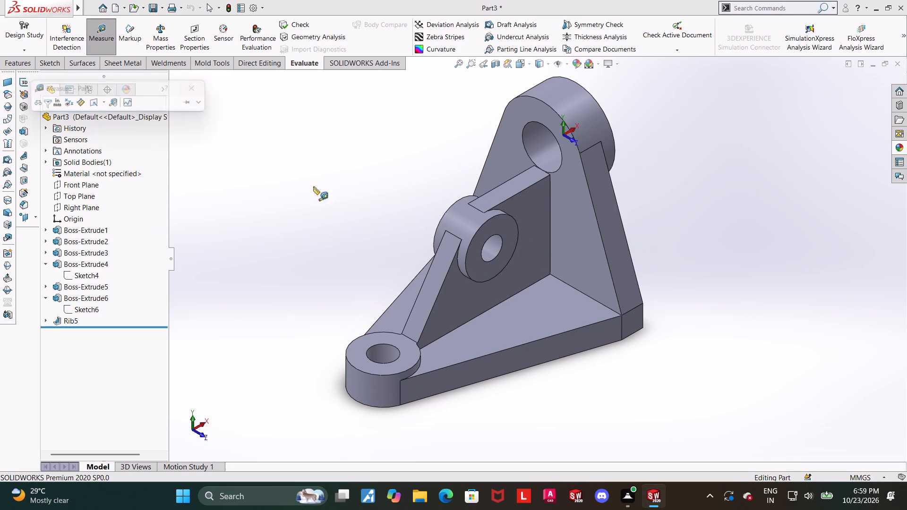
scroll(434, 300, "up", 3)
scroll(497, 320, "down", 4)
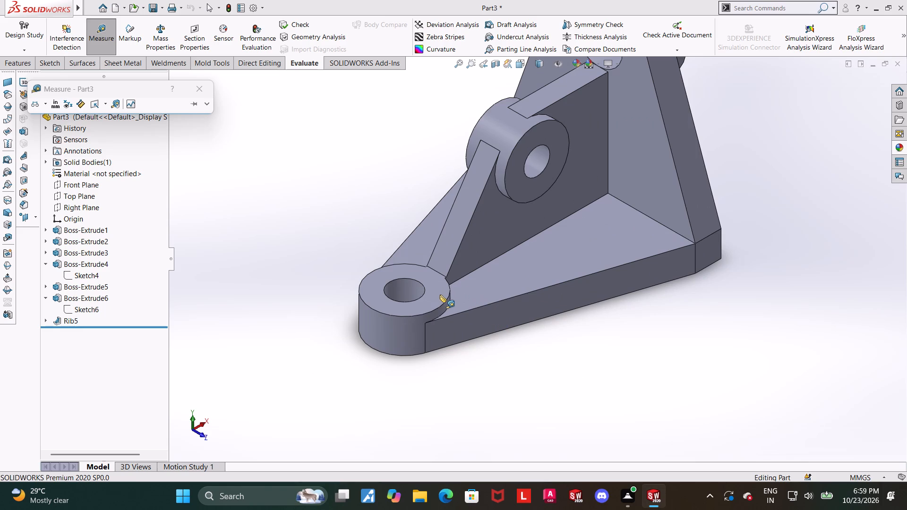
left_click(440, 295)
middle_click_drag(442, 320, 439, 186)
left_click(418, 400)
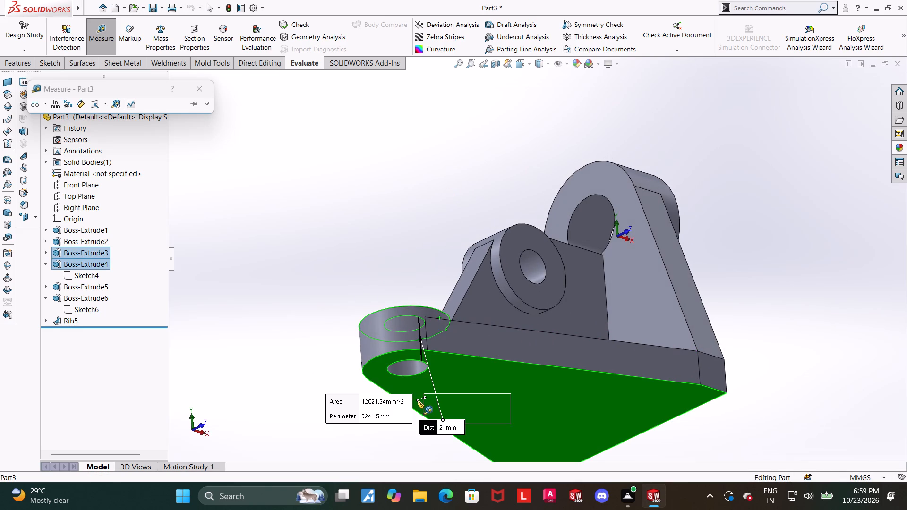
middle_click_drag(441, 258, 447, 402)
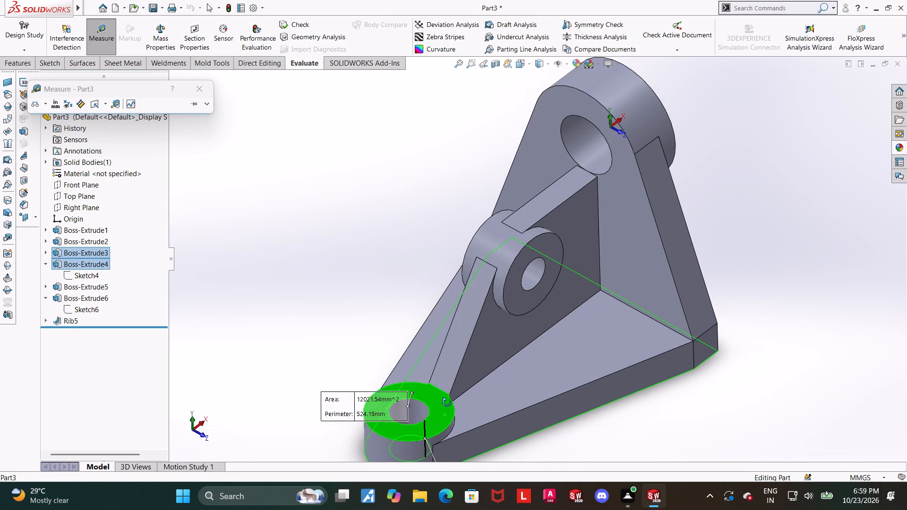
middle_click_drag(447, 402, 447, 403)
key("Escape")
Measure the thickness of the central rib between its two opposite side faces.
left_click(95, 46)
left_click(499, 327)
middle_click_drag(499, 327, 531, 328)
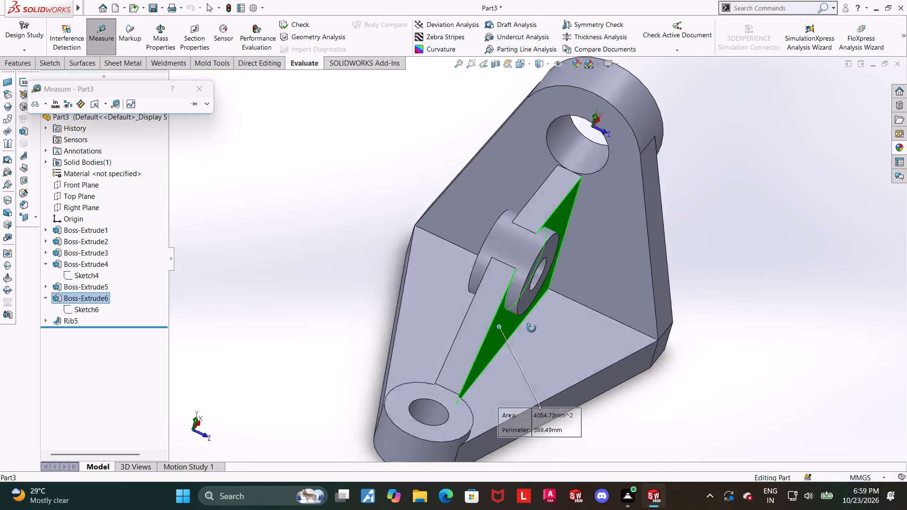
middle_click_drag(531, 328, 568, 342)
left_click(470, 321)
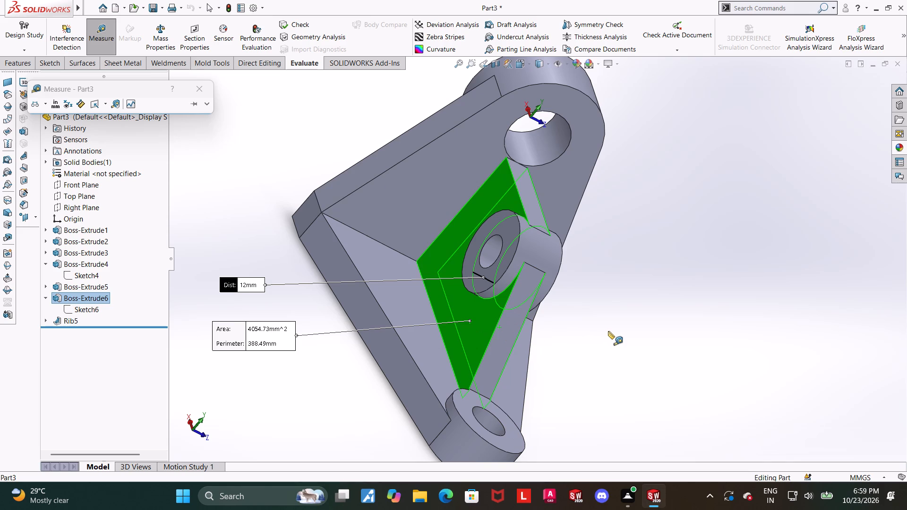
key("Escape")
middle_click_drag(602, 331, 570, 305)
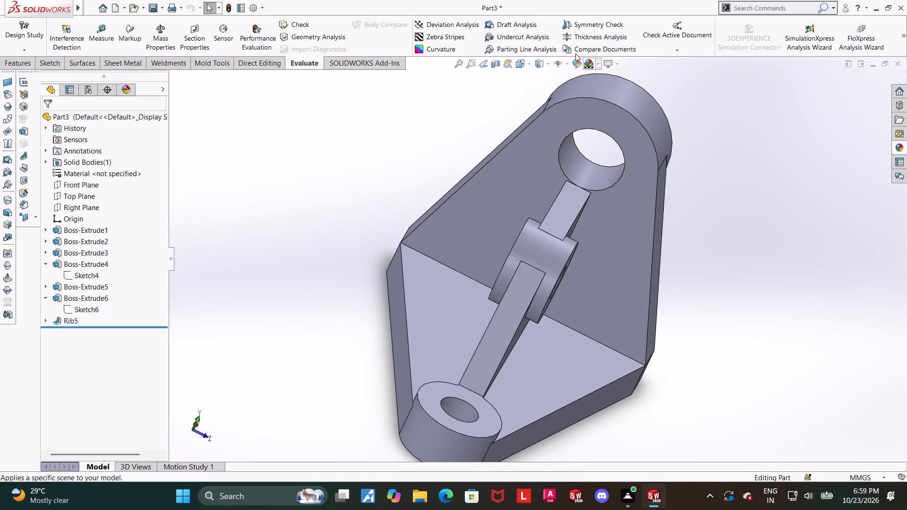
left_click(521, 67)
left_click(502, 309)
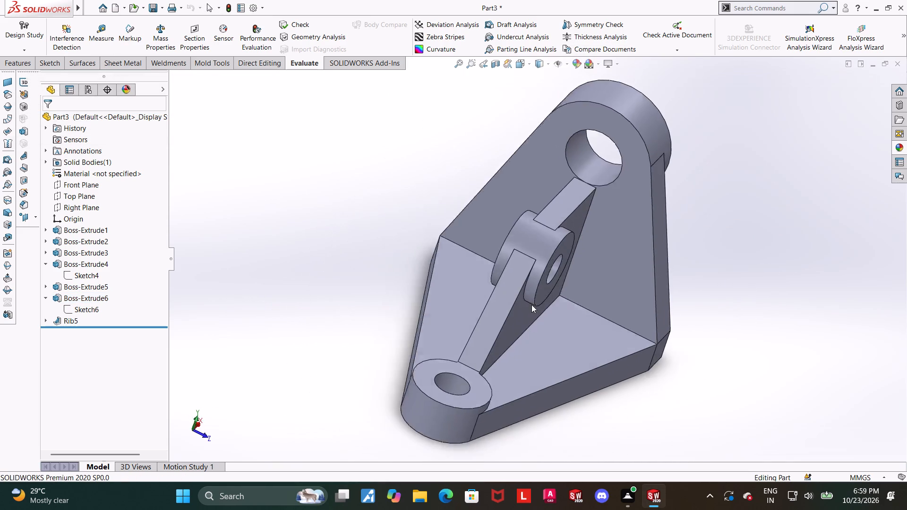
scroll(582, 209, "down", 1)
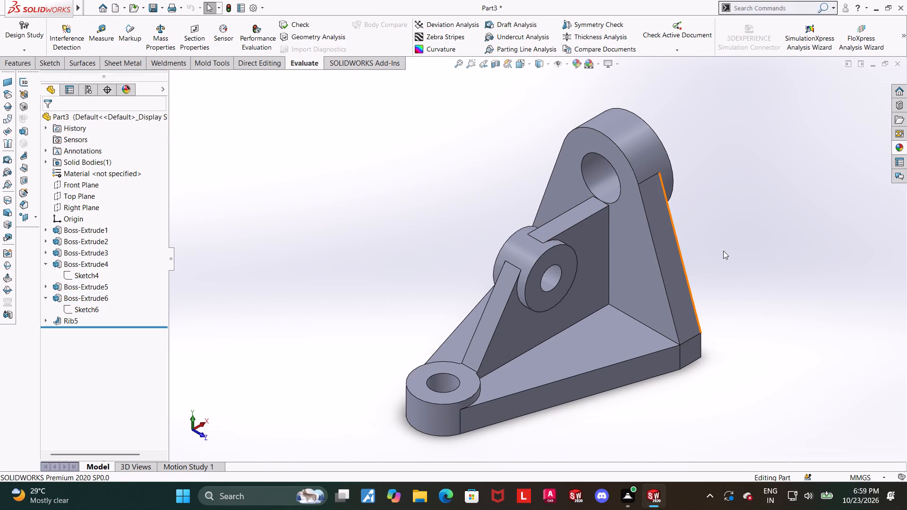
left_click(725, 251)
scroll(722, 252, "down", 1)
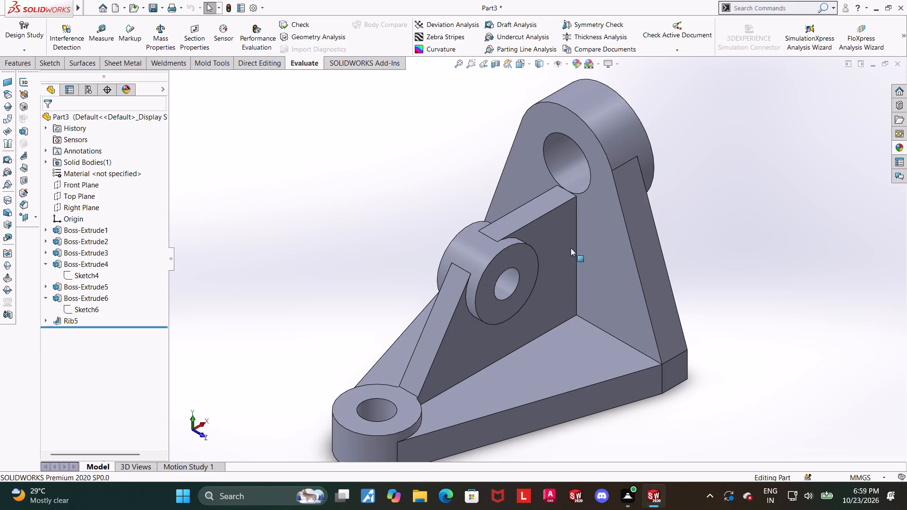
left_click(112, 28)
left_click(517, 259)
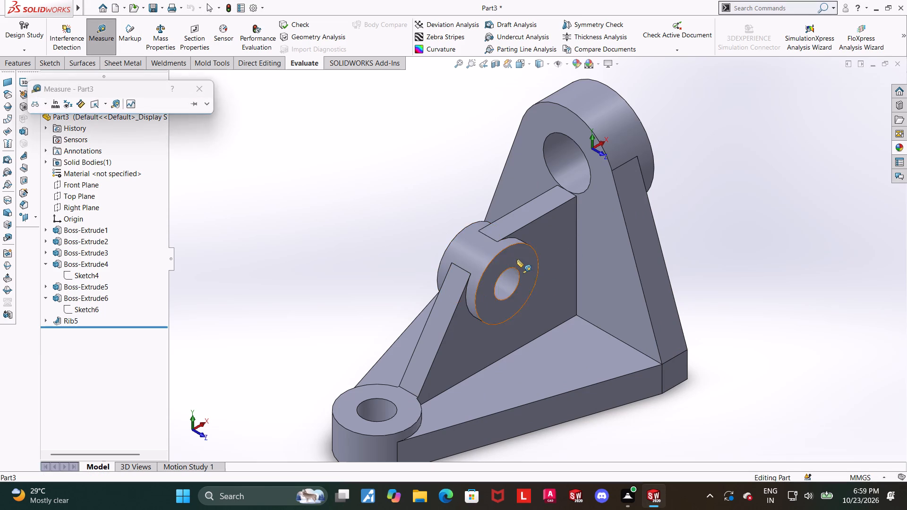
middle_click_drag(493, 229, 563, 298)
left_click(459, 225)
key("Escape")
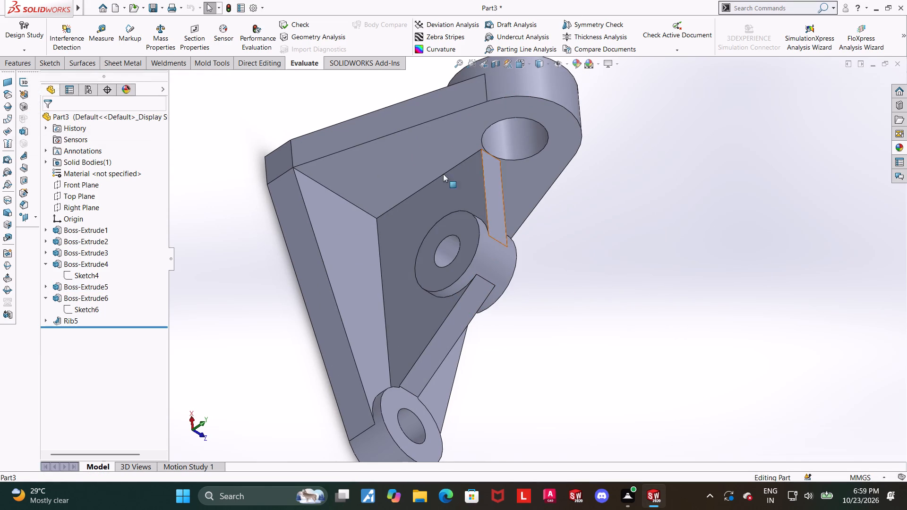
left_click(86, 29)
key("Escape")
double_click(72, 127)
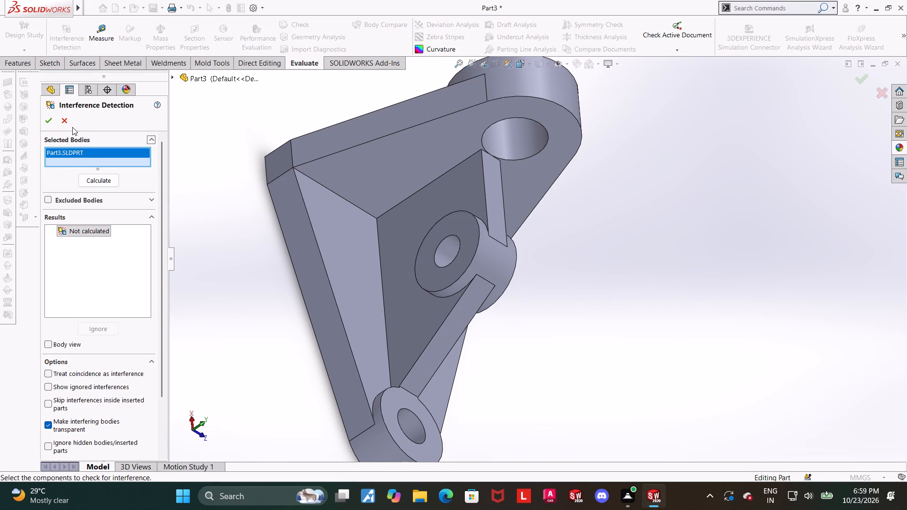
Measure the distance between the two ring-shaped end faces of the 40 mm boss in the middle of the rib.
left_click(112, 25)
left_click(429, 234)
middle_click_drag(721, 266, 686, 258)
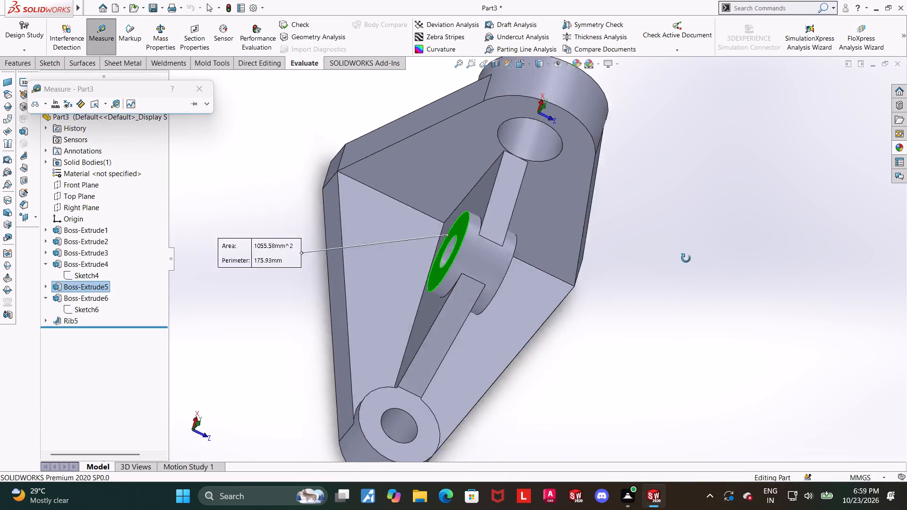
middle_click_drag(686, 258, 643, 209)
left_click(529, 253)
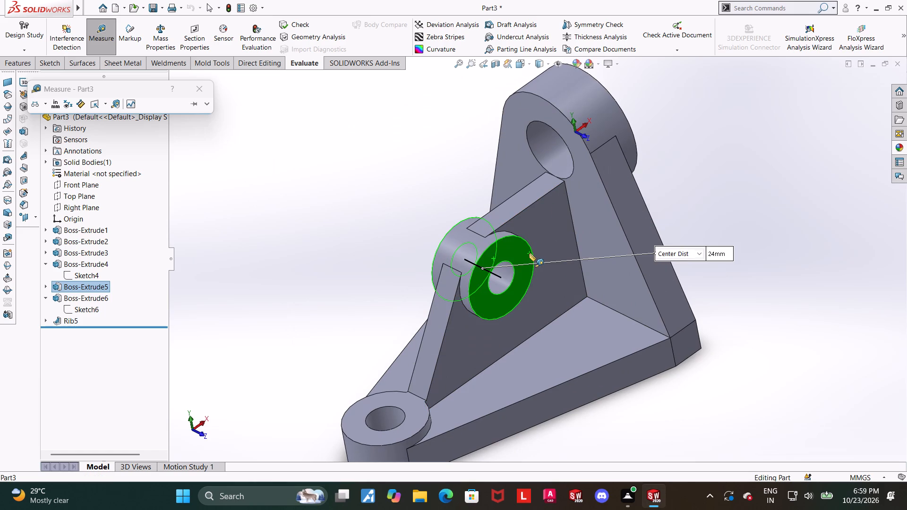
key("Escape")
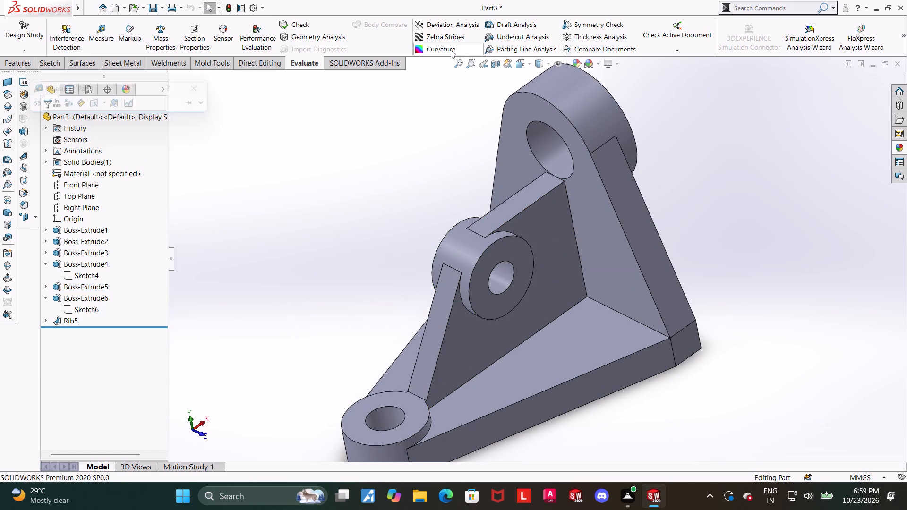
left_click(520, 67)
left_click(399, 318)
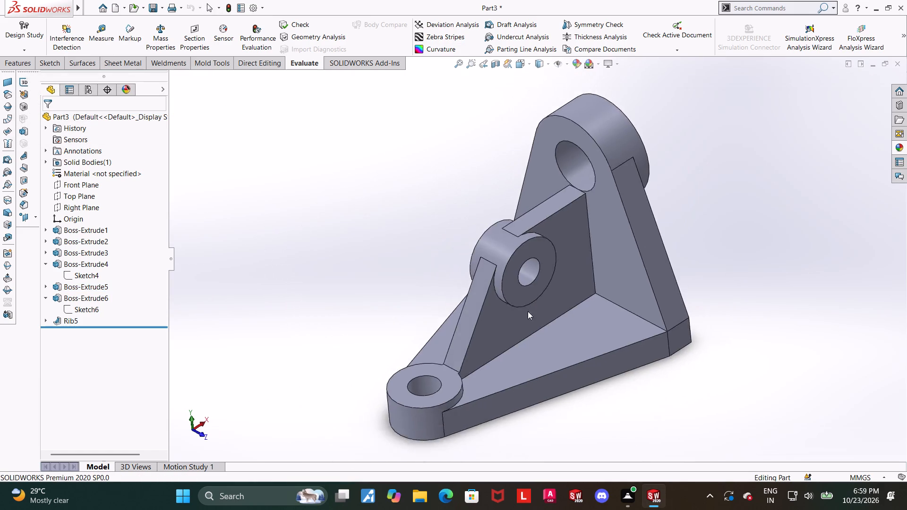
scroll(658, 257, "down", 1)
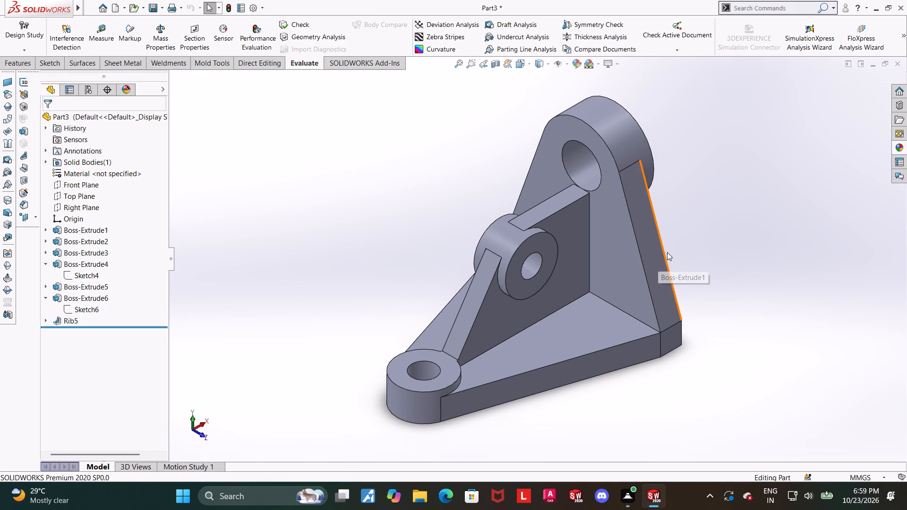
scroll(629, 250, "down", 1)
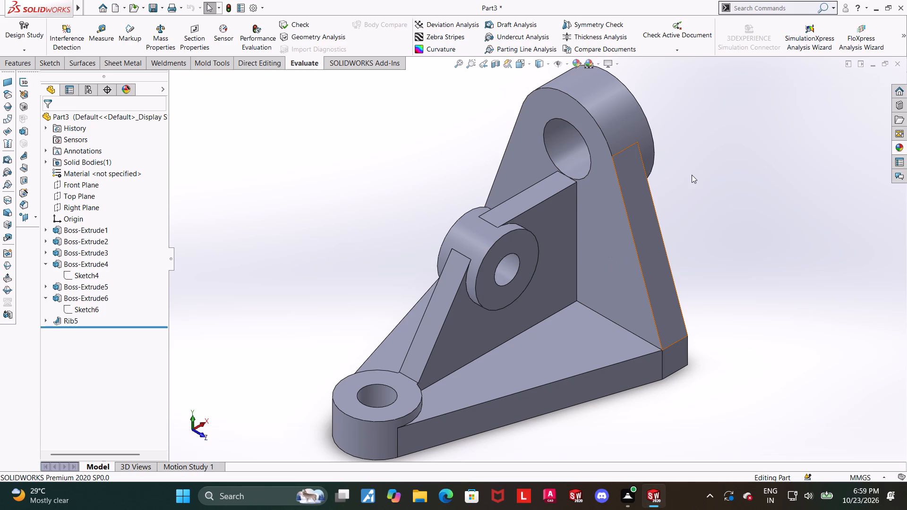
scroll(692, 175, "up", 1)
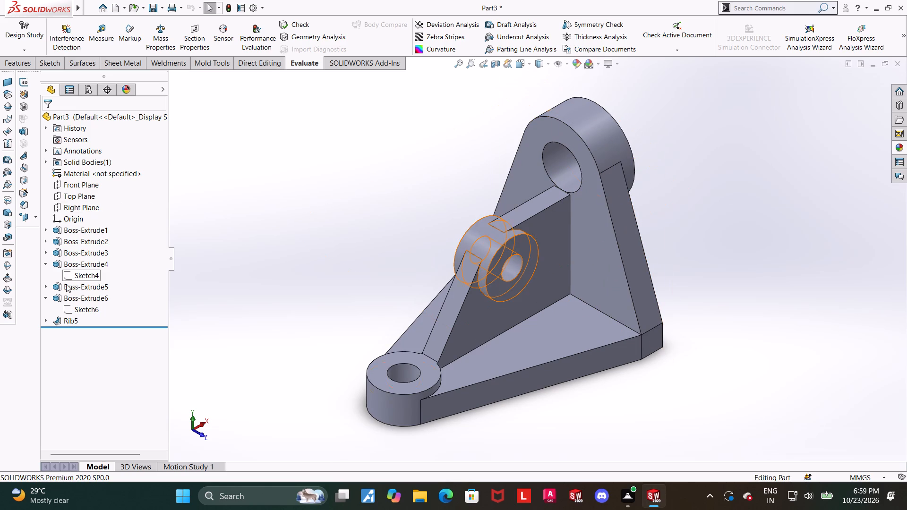
Open Sketch1 of Boss-Extrude1 for editing and view it face-on.
left_click(46, 319)
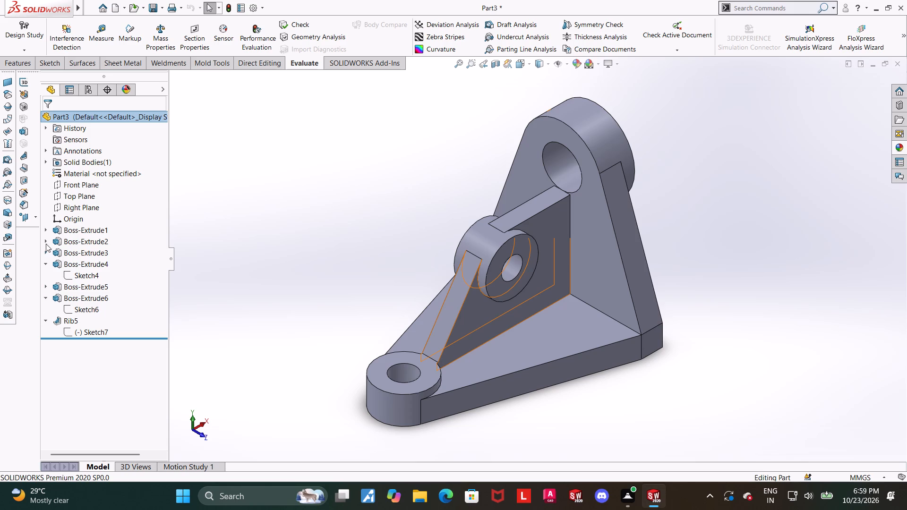
left_click(45, 229)
left_click(77, 246)
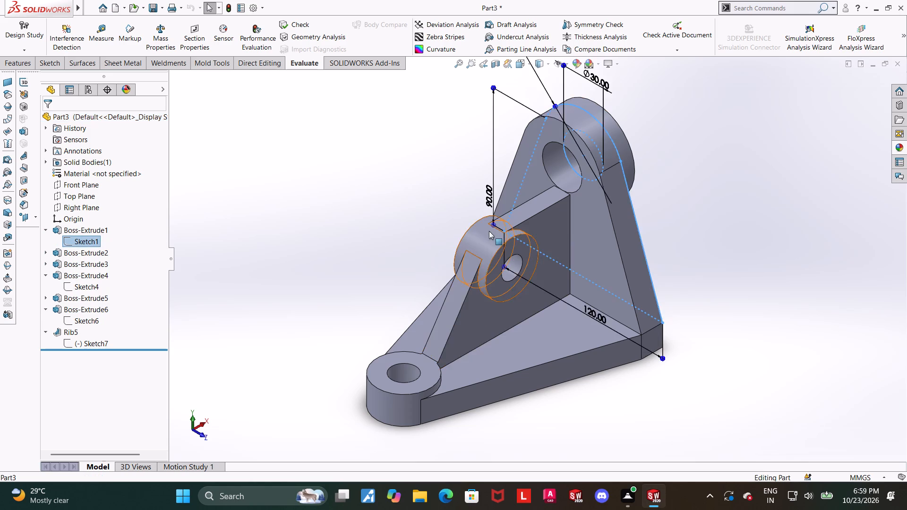
middle_click_drag(489, 231, 527, 174)
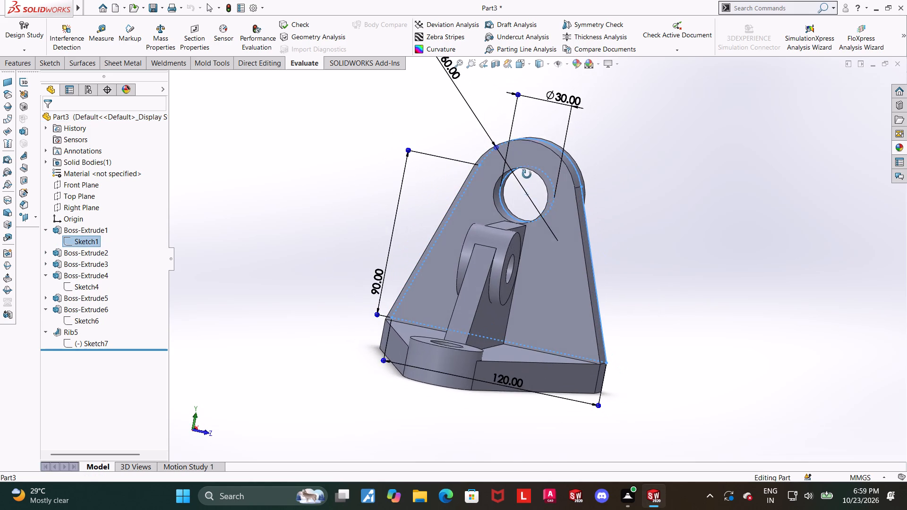
middle_click_drag(527, 174, 527, 173)
left_click(94, 240)
left_click(103, 214)
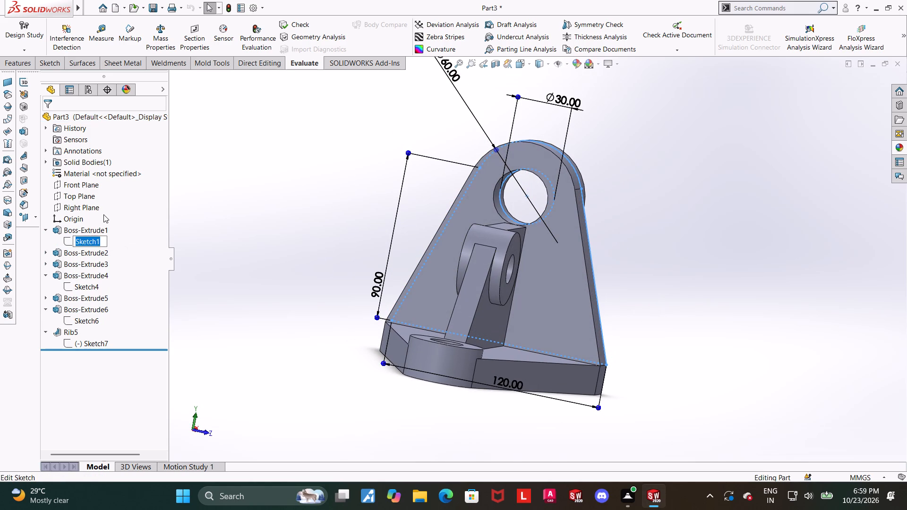
left_click(89, 239)
left_click(97, 214)
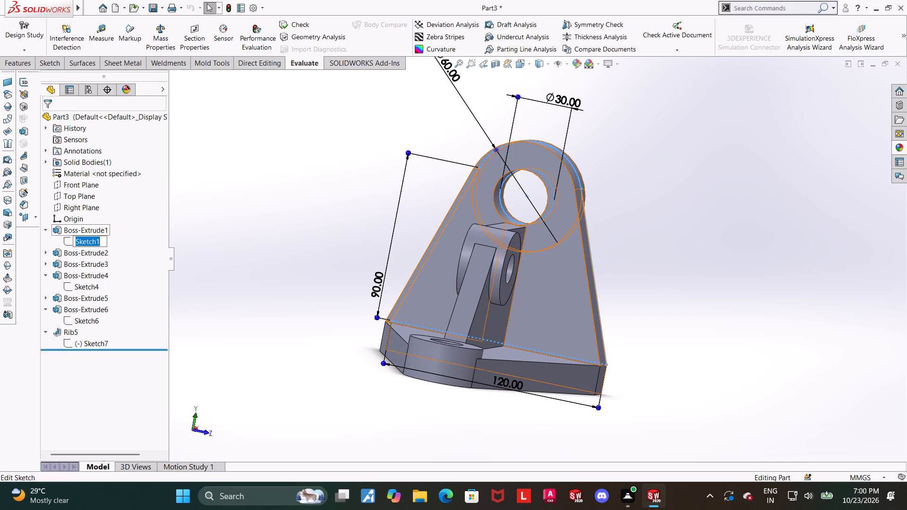
left_click(170, 238)
left_click(101, 239)
left_click(111, 212)
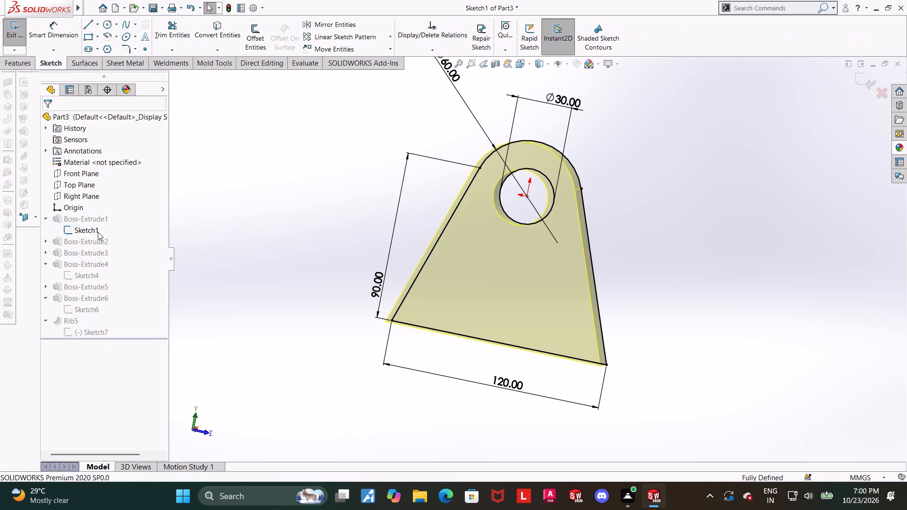
left_click(98, 232)
left_click(121, 222)
left_click(686, 254)
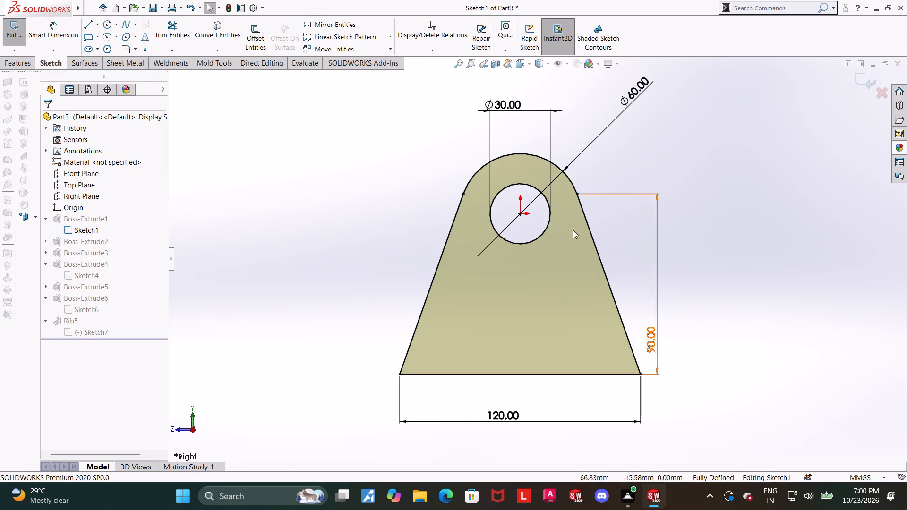
Apply a tangent relation between the 60 mm top arc and the slanted side line on the sketch's +Z side.
left_click(470, 185)
left_click(461, 198, "ctrl")
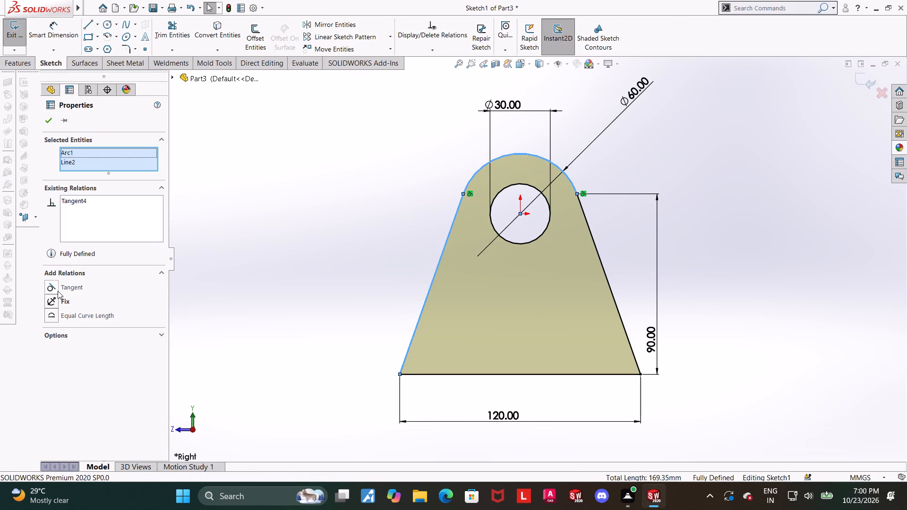
left_click(50, 291)
left_click(835, 275)
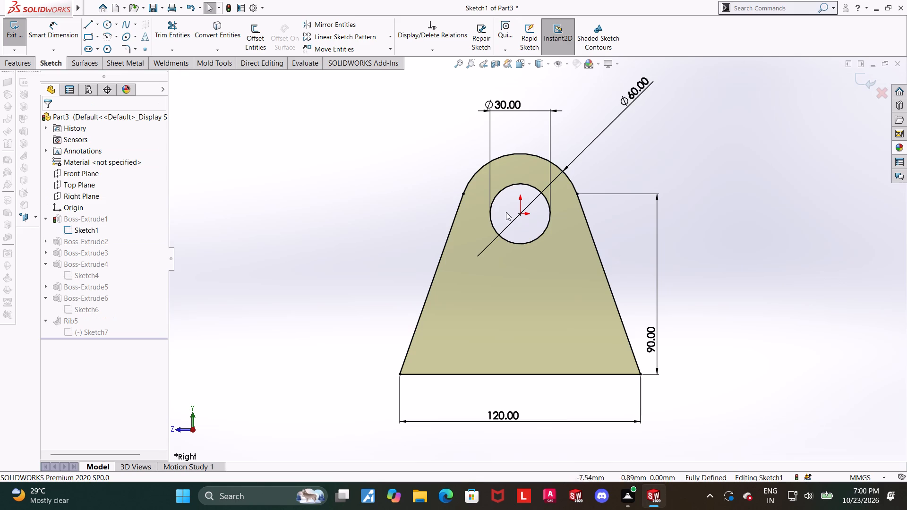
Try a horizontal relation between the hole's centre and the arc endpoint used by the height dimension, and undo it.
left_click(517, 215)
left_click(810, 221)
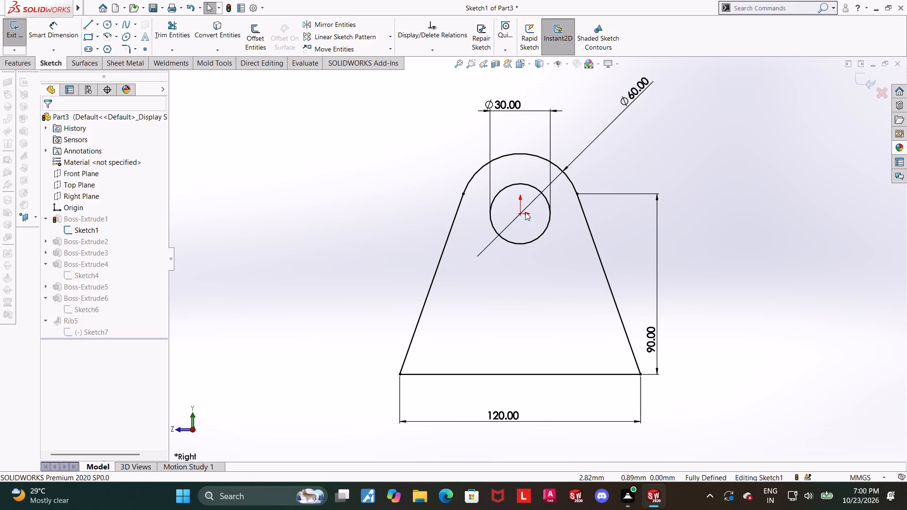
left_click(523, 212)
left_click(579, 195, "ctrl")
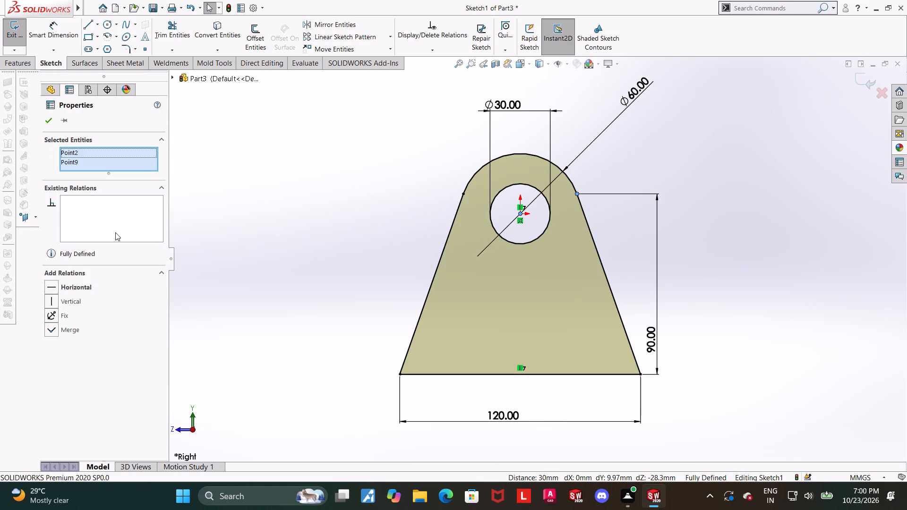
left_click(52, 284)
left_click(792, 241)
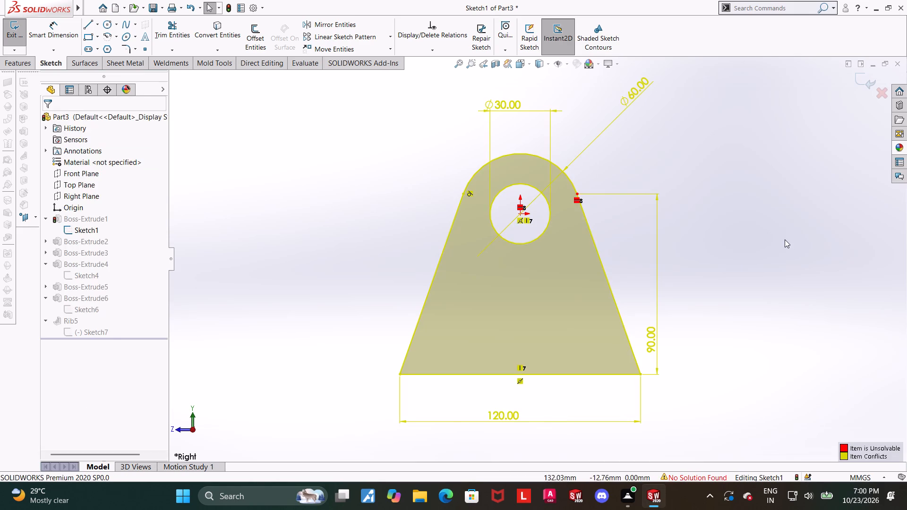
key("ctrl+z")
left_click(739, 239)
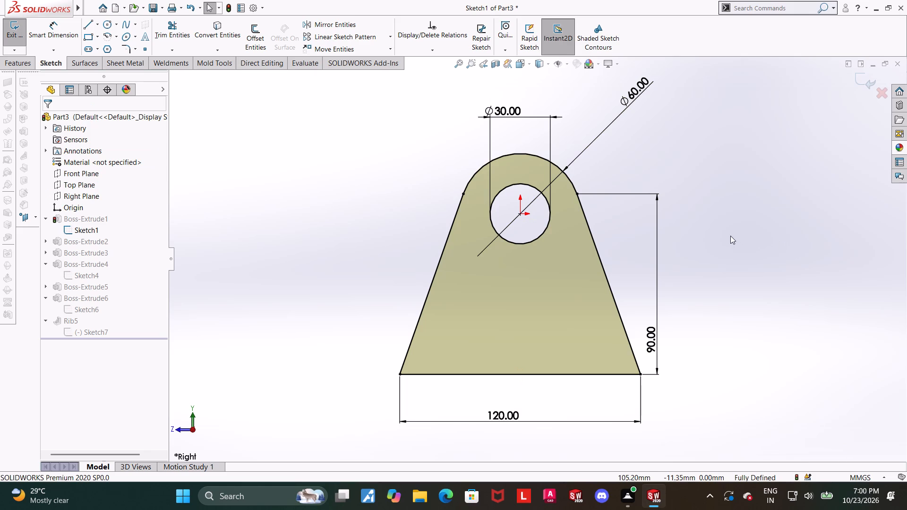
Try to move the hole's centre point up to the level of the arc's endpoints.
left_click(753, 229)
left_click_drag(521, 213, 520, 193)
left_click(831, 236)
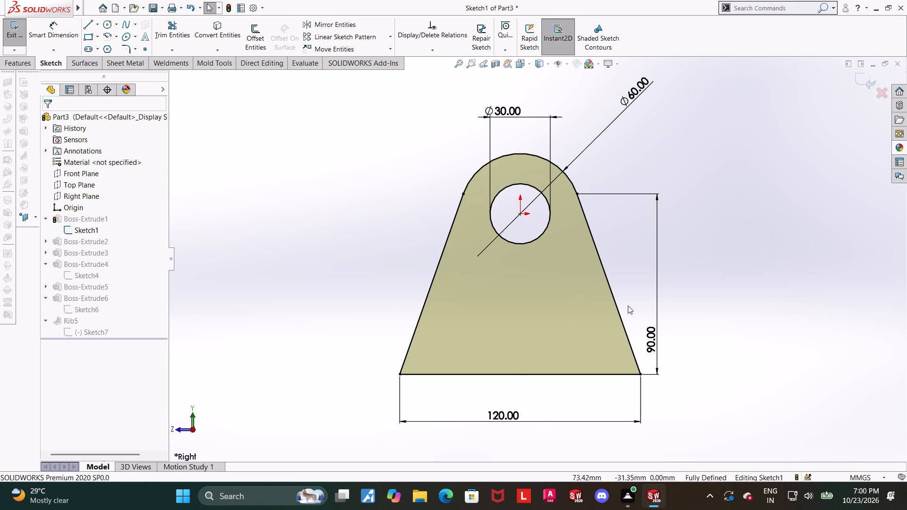
Delete the 90 mm height dimension between the arc's endpoint and the sketch's bottom line.
right_click(648, 342)
left_click(693, 367)
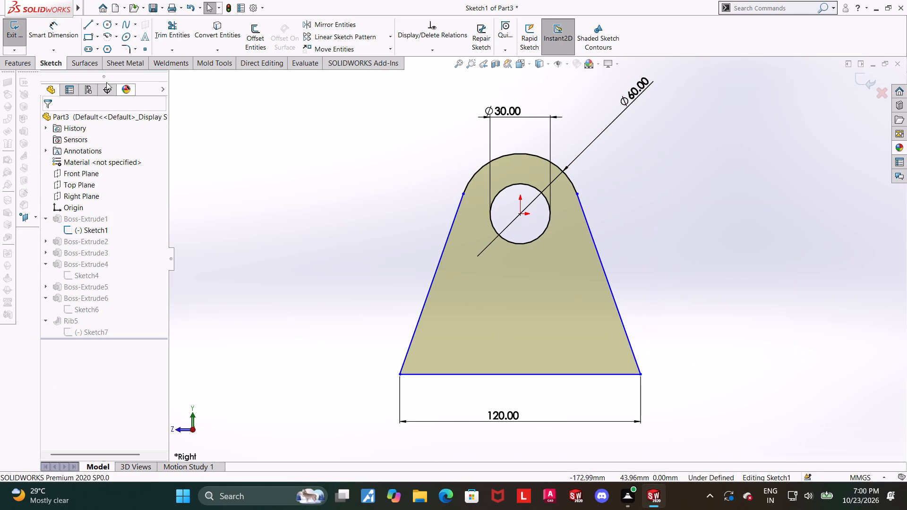
Dimension the vertical distance from the 30 mm hole's centre to the sketch's bottom line as 90 mm.
left_click(67, 36)
left_click(521, 214)
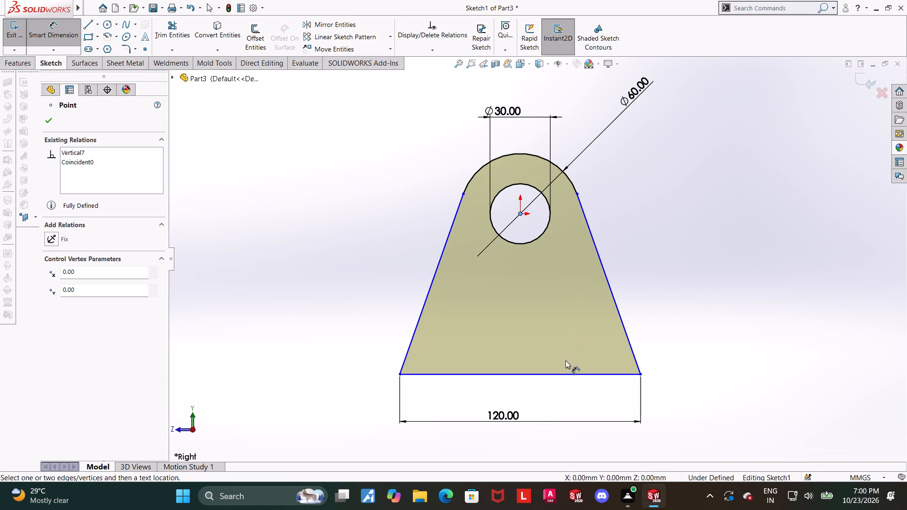
left_click(566, 372)
left_click(706, 300)
type("90")
key("Delete")
key("Return")
key("Escape")
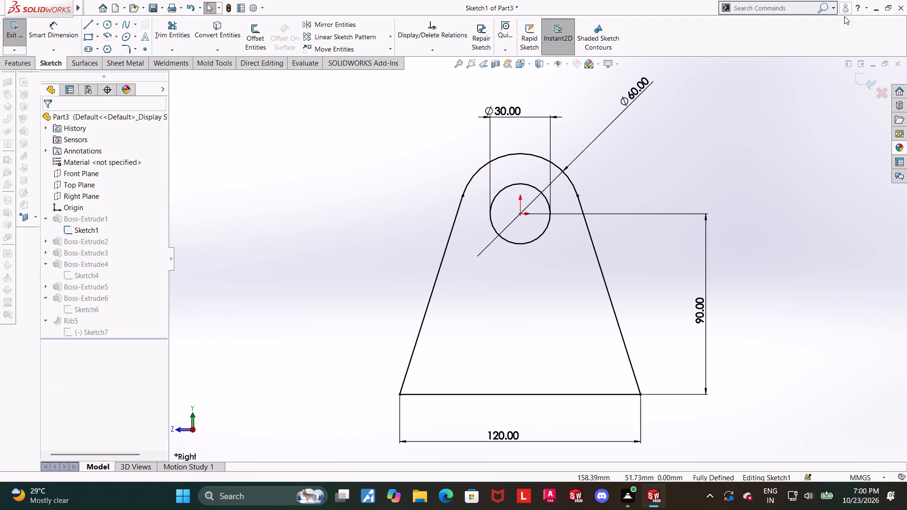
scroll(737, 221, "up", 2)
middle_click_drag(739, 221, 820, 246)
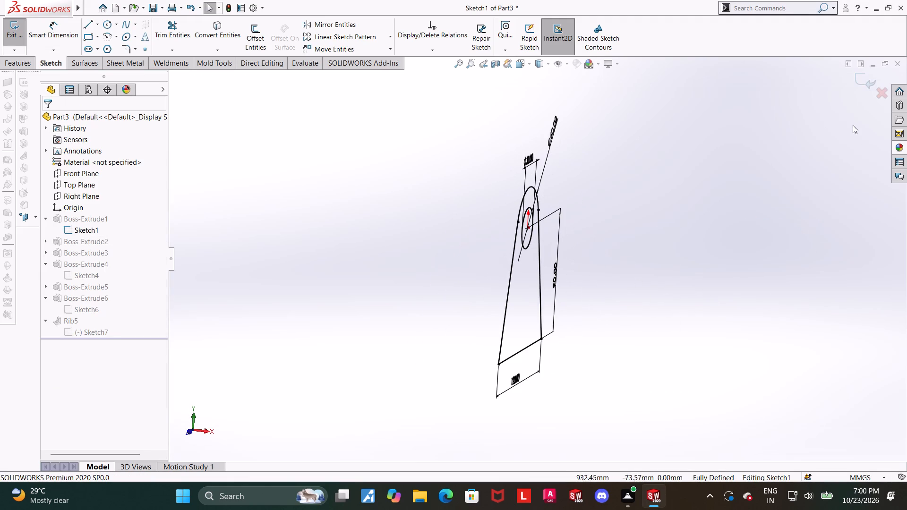
Exit the plate's sketch and rebuild the bracket with the new height dimension.
left_click(859, 86)
Examine the rebuilt bracket from the front, the ring boss side and in isometric view.
scroll(676, 200, "up", 1)
middle_click_drag(676, 201, 760, 214)
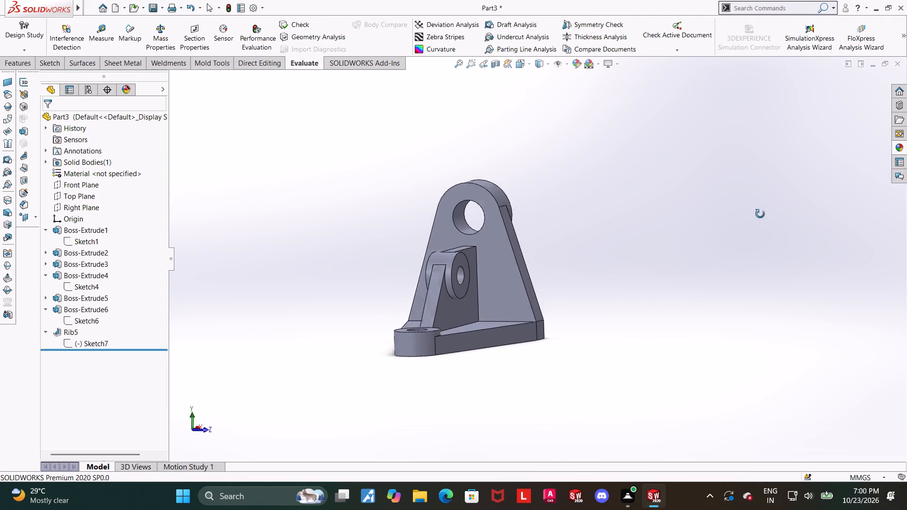
middle_click_drag(760, 214, 752, 233)
left_click(521, 68)
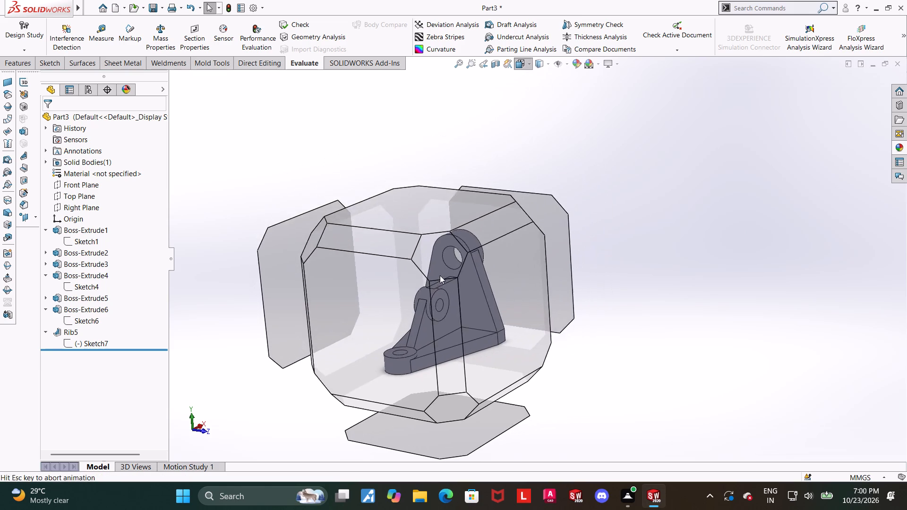
left_click(436, 265)
scroll(687, 192, "down", 1)
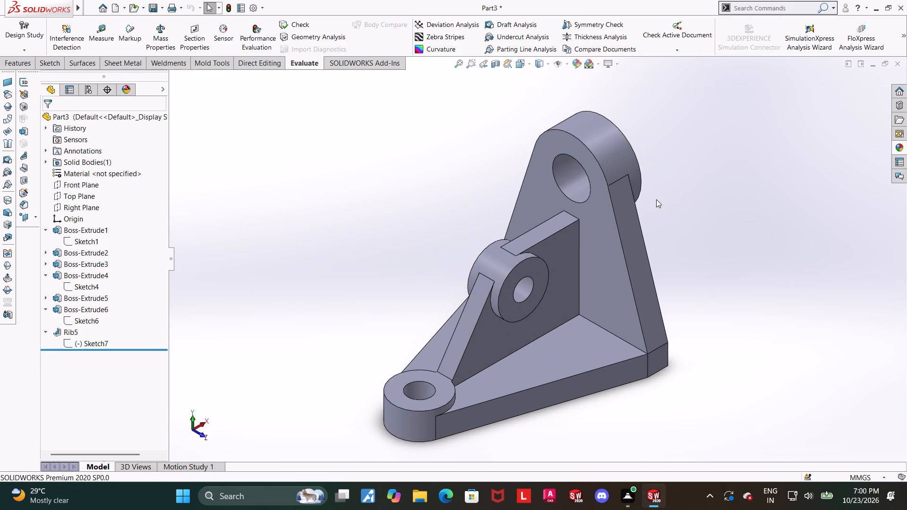
middle_click_drag(730, 205, 597, 216)
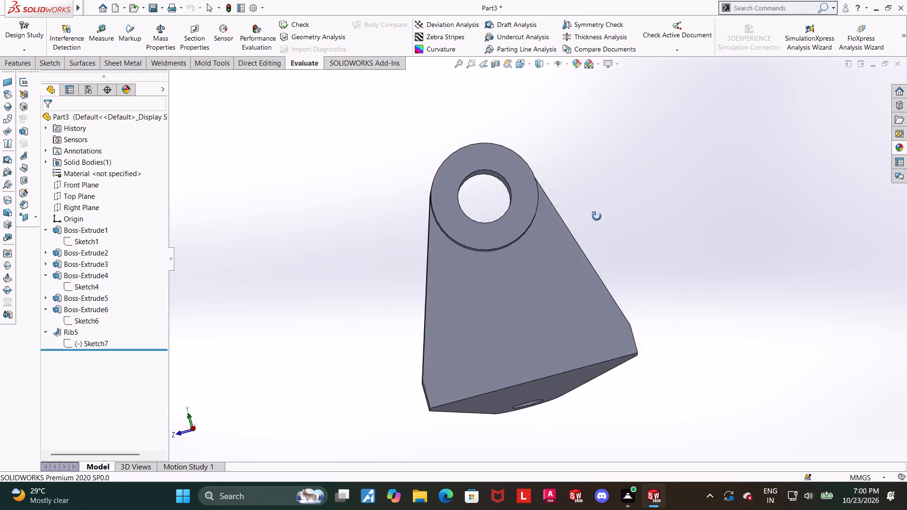
middle_click_drag(597, 216, 741, 226)
left_click(698, 186)
left_click(521, 67)
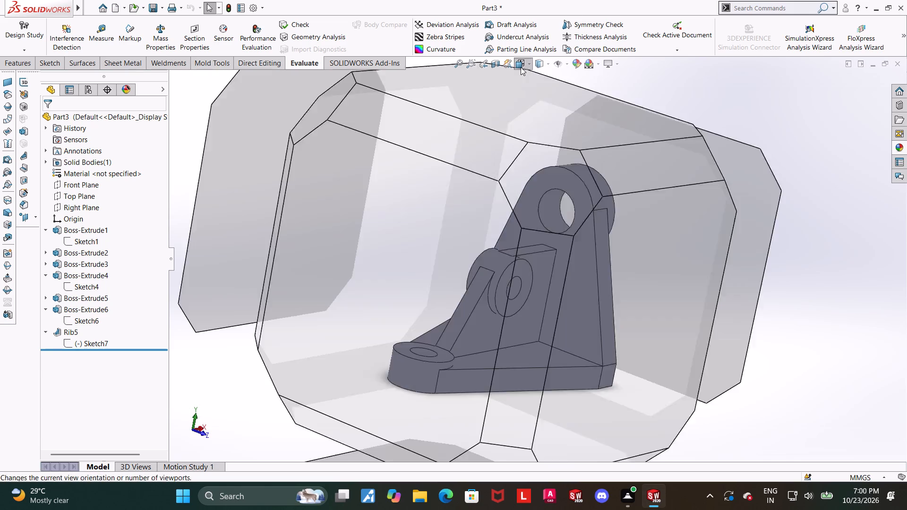
left_click(445, 267)
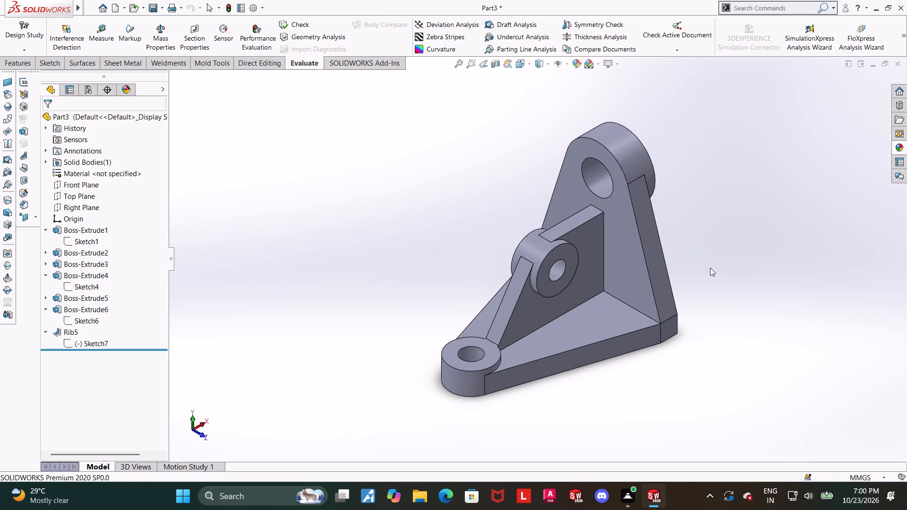
Measure the distance from the upright rib's top face to the tapered arm's top face.
scroll(706, 264, "down", 3)
left_click(109, 30)
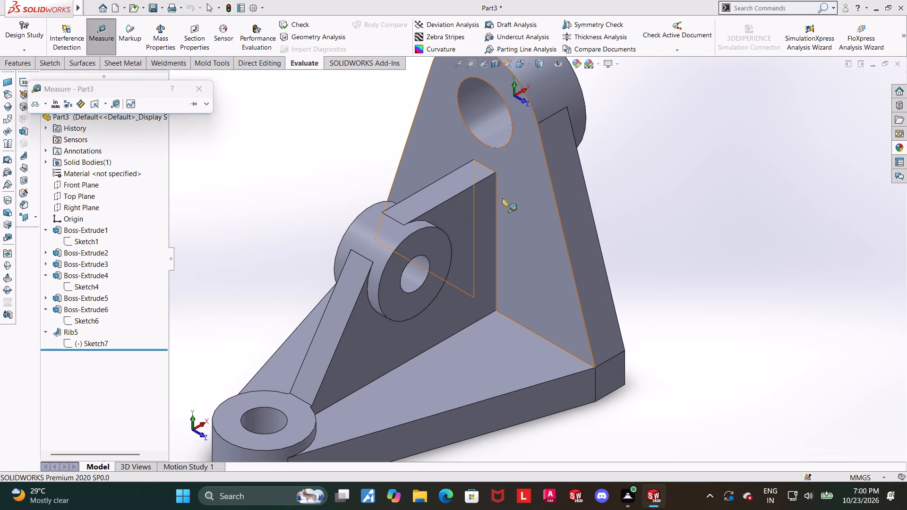
left_click(450, 183)
left_click(490, 367)
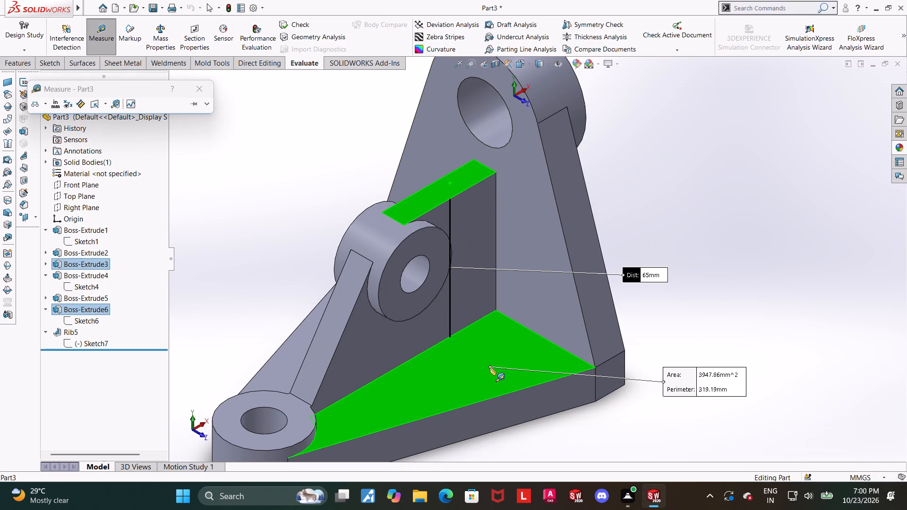
scroll(490, 367, "up", 3)
key("Escape")
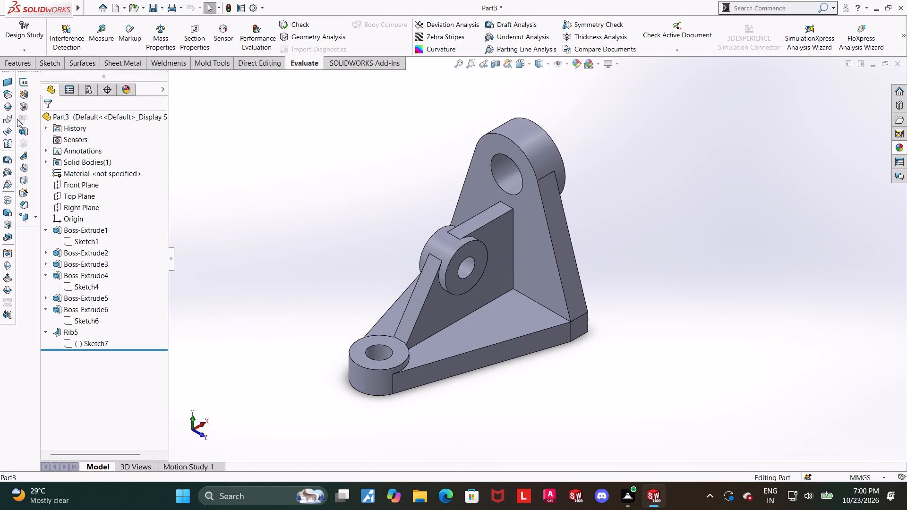
Measure the tapered arm's thickness between its bottom face and its top face.
left_click(95, 40)
middle_click_drag(608, 273, 602, 160)
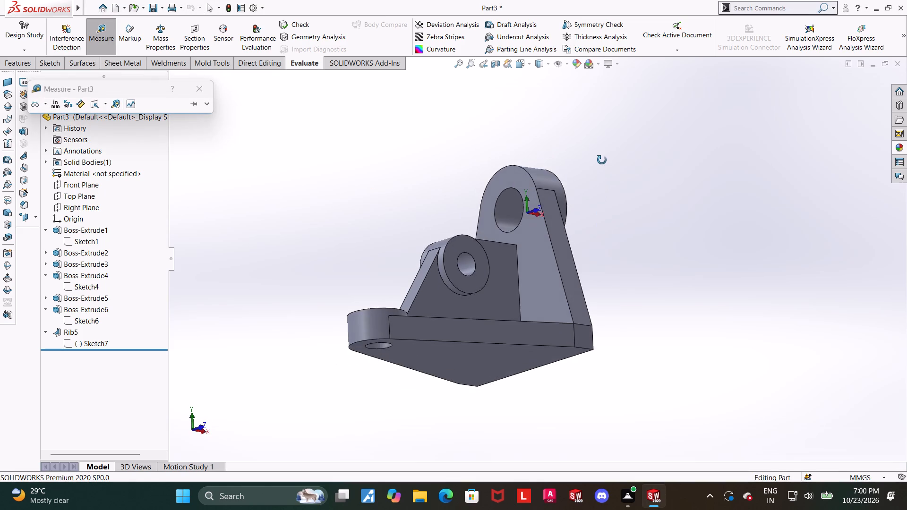
middle_click_drag(602, 160, 602, 156)
left_click(513, 362)
middle_click_drag(525, 286, 557, 392)
left_click(497, 307)
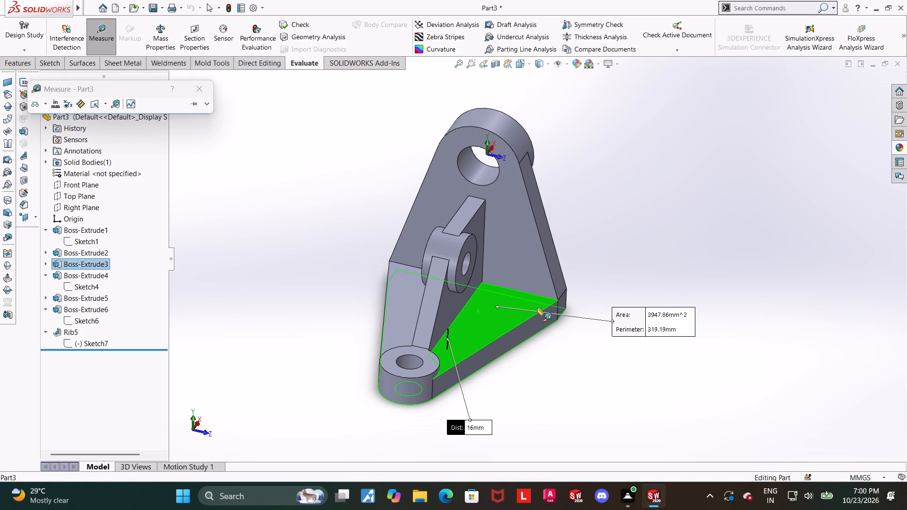
key("Escape")
Return the bracket to an isometric view and look over the whole model.
scroll(537, 307, "up", 2)
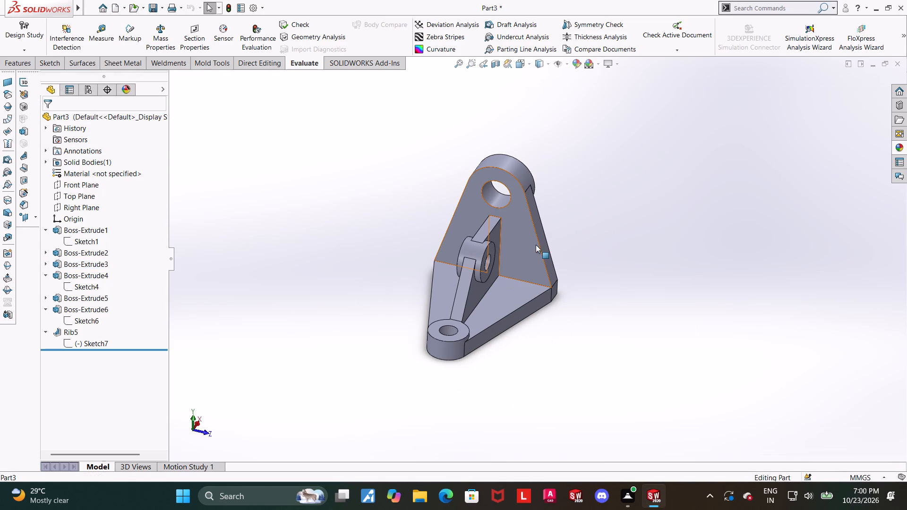
scroll(536, 245, "down", 1)
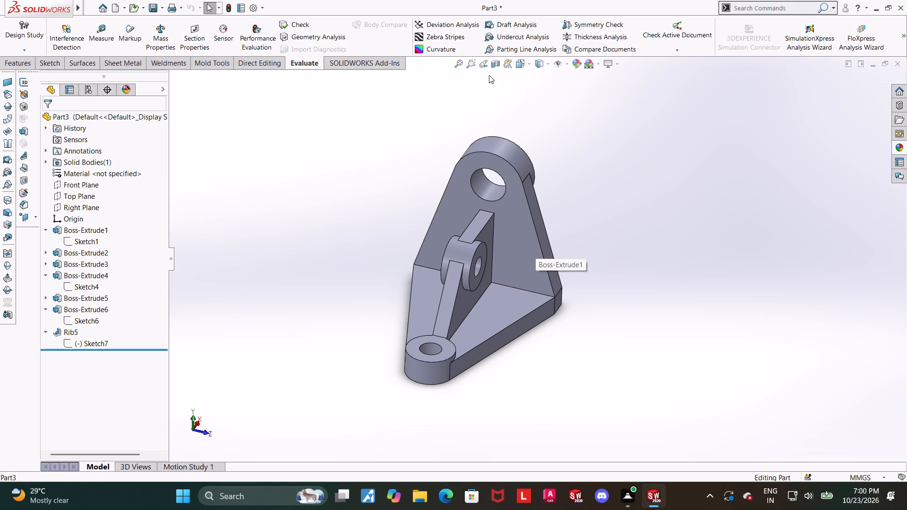
left_click(519, 65)
left_click(451, 310)
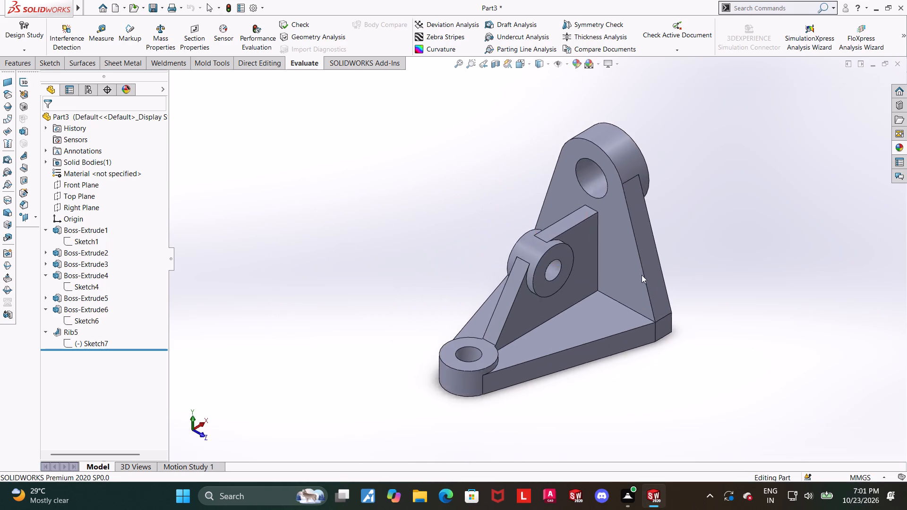
scroll(642, 275, "down", 2)
scroll(642, 275, "up", 2)
scroll(591, 222, "down", 1)
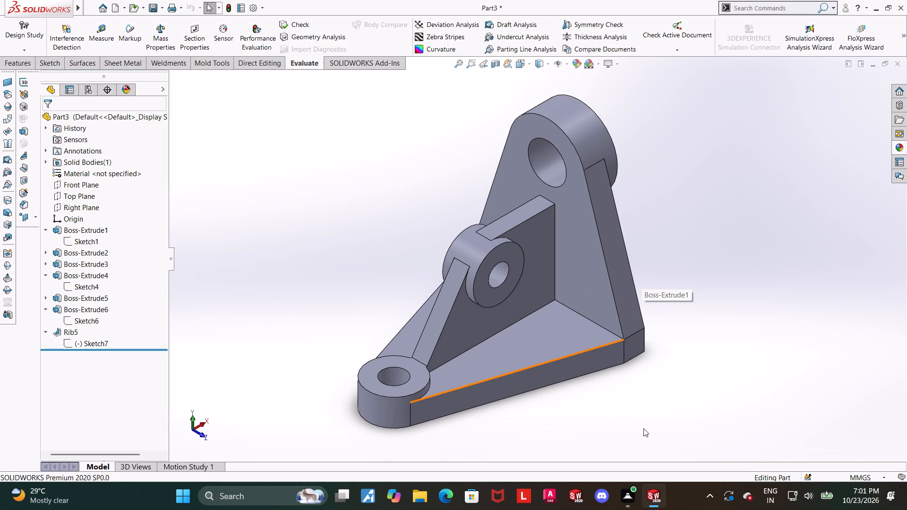
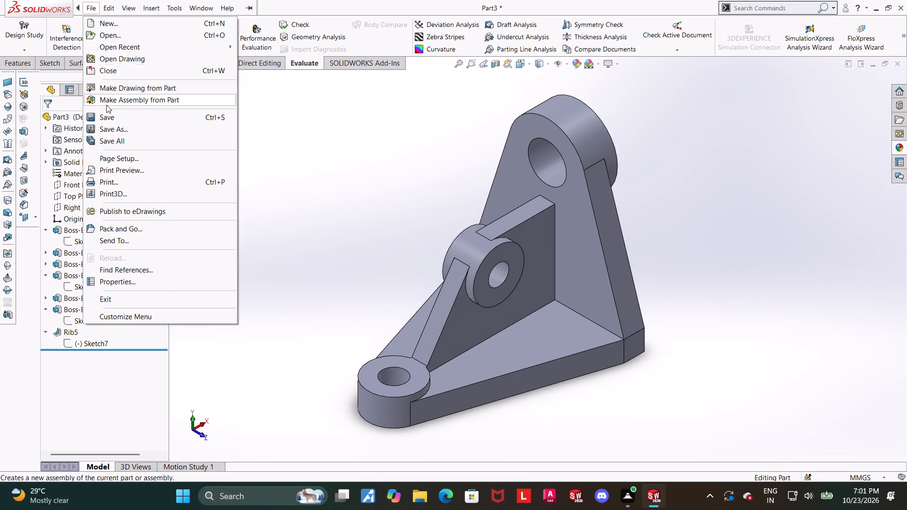
Save the part as "pivot truss bracket" in the Downloads folder as a SOLIDWORKS Part file.
left_click(117, 126)
type("pivot truss bracket")
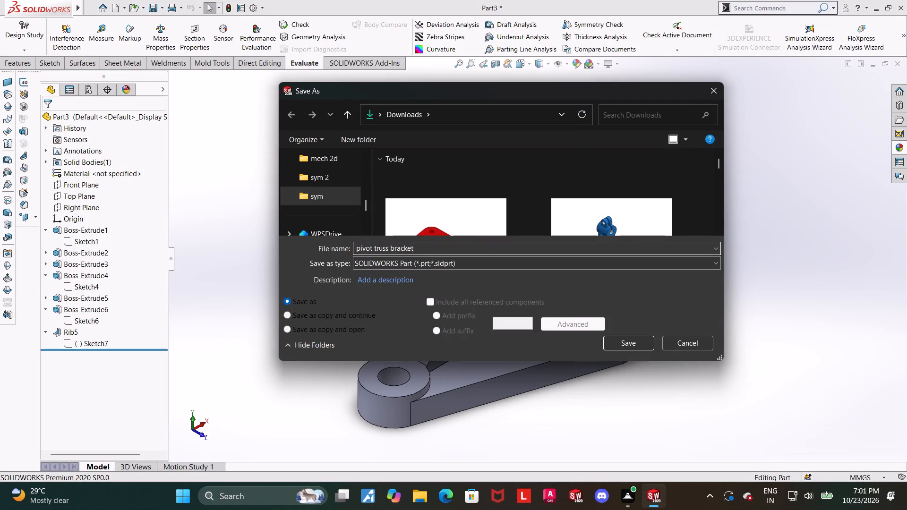
key("Return")
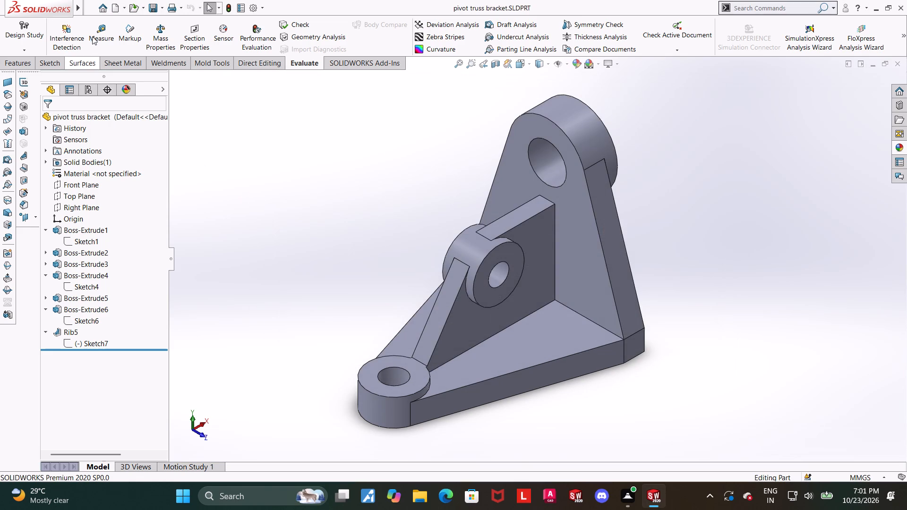
Save a PDF copy of the bracket in the Downloads folder, keeping the name "pivot truss bracket".
left_click(116, 127)
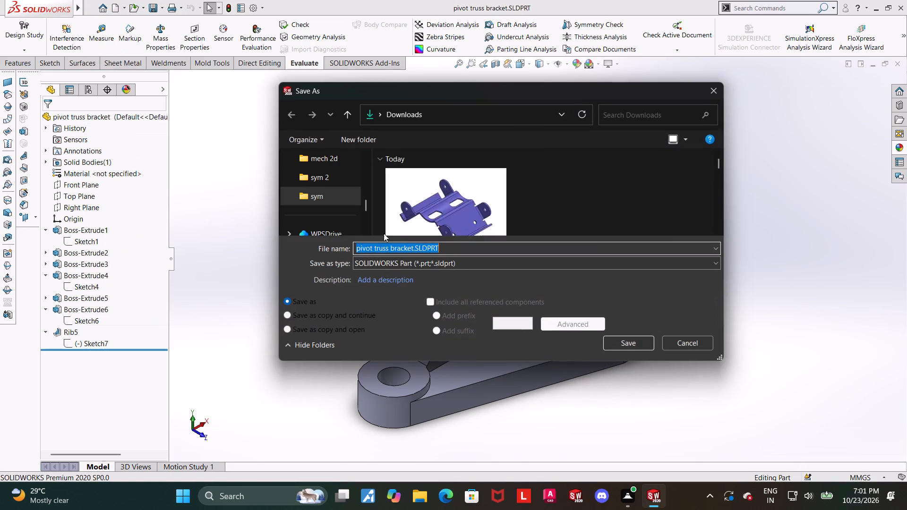
left_click(407, 266)
left_click(479, 70)
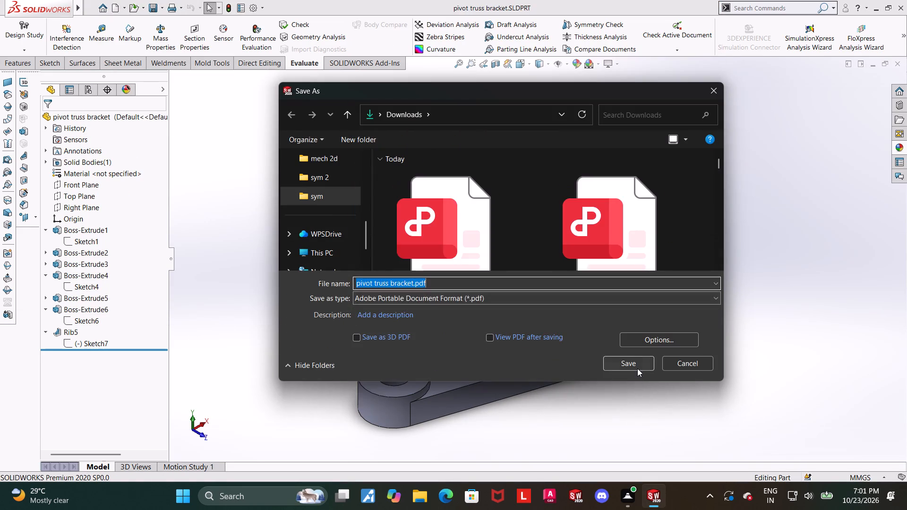
left_click(637, 368)
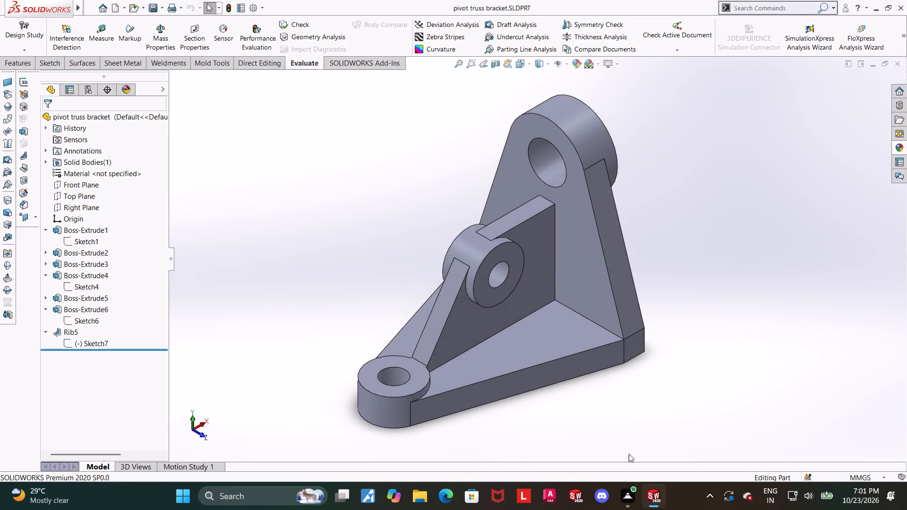